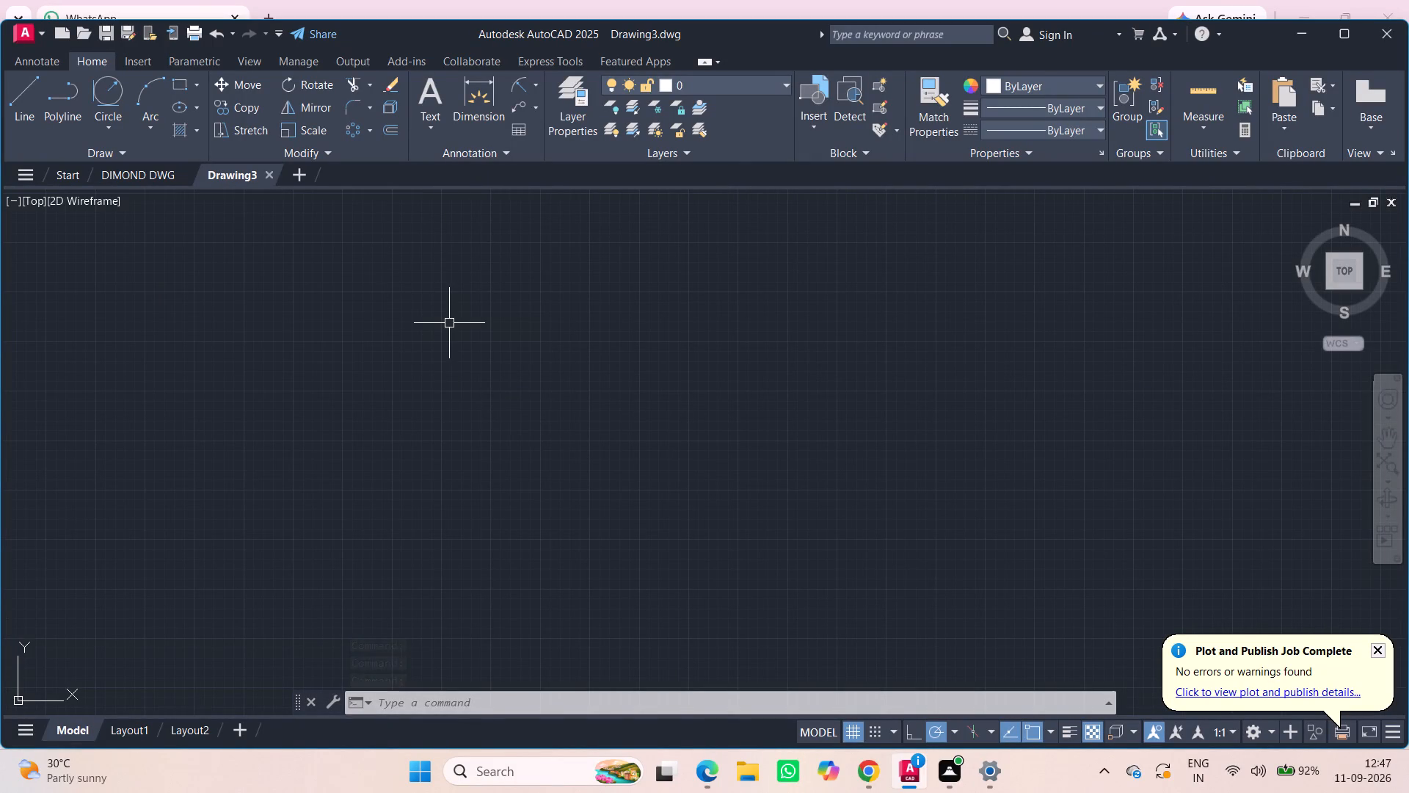
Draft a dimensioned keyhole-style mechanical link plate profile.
Turn on command log file recording with LOGFILEON.
text(LOG)
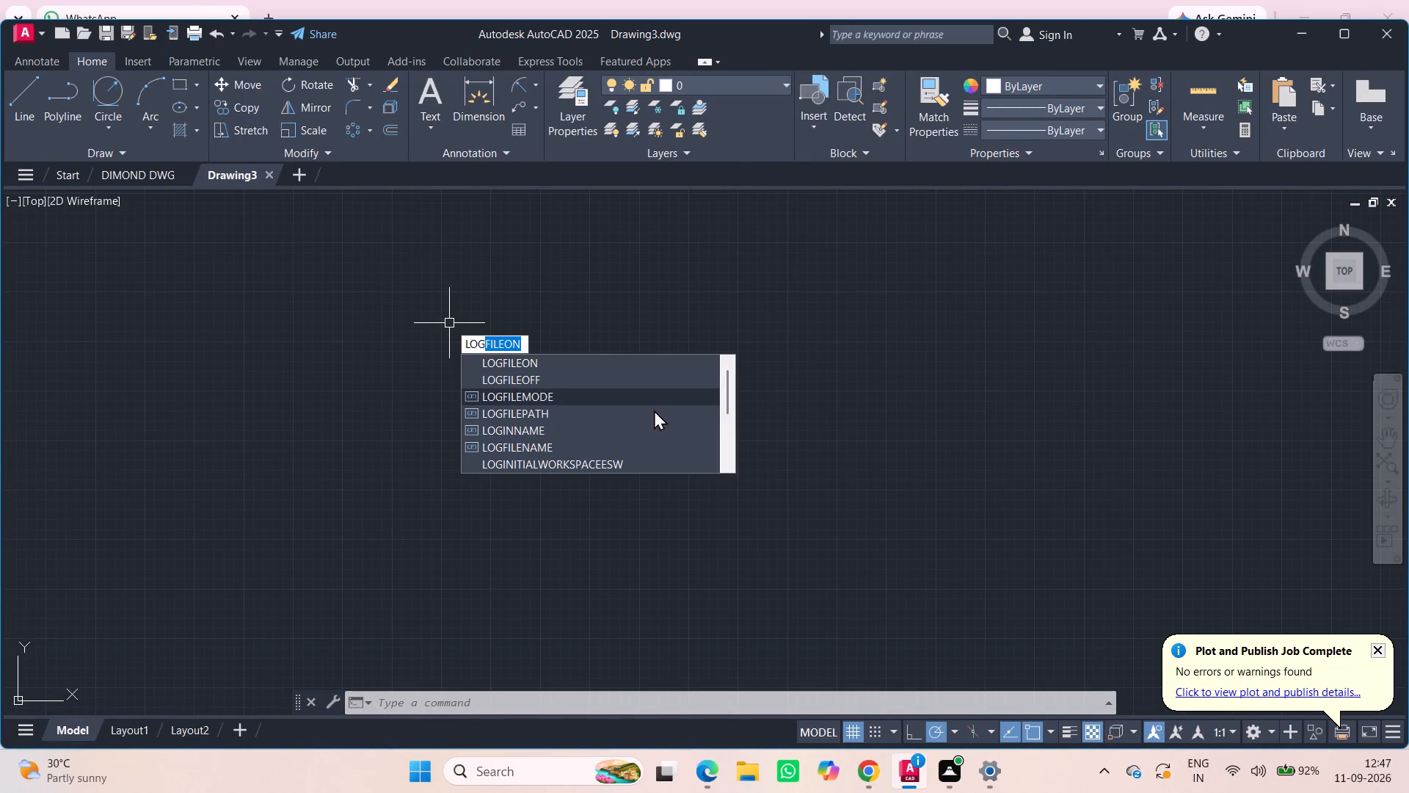
click(622, 355)
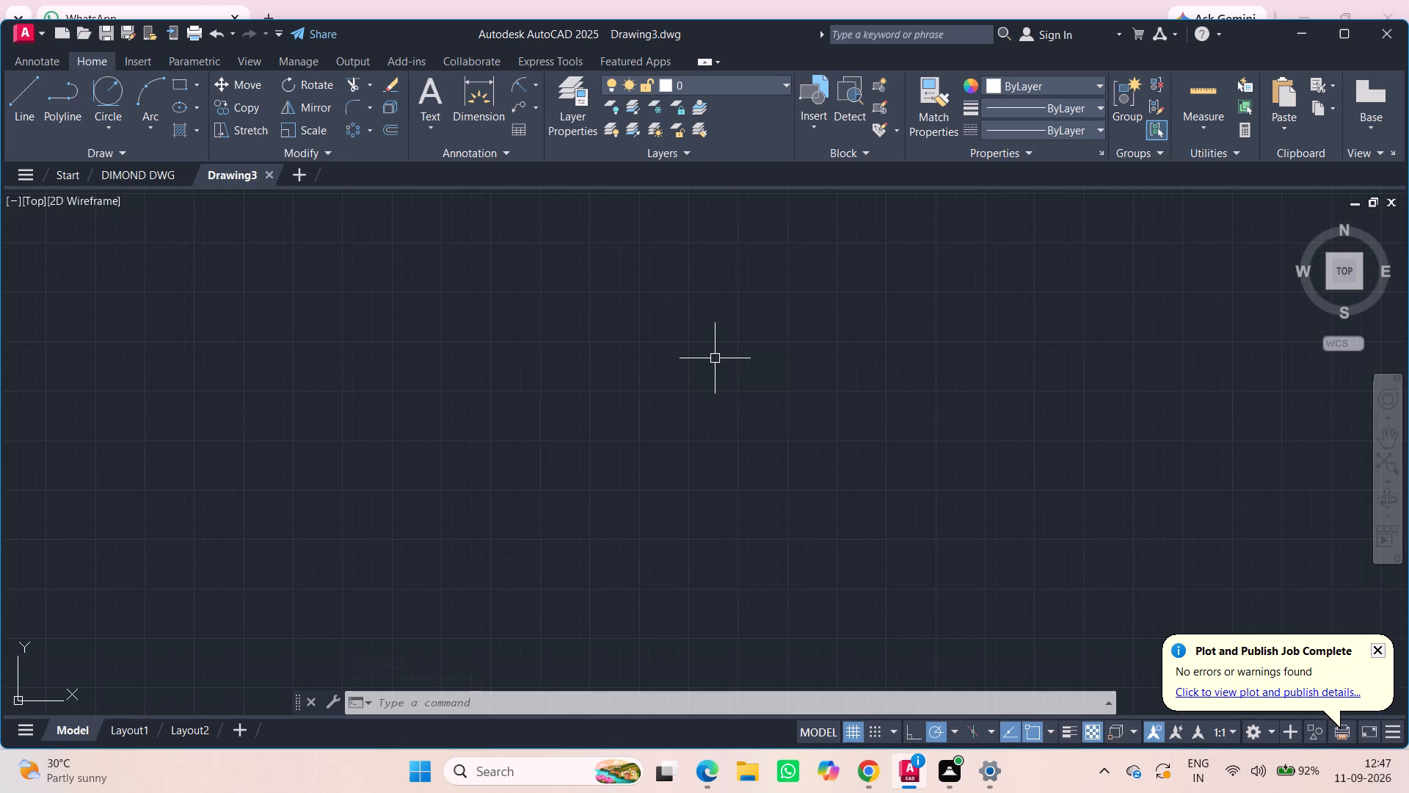
Draw a centre-radius circle of radius 40 in the empty drawing area.
click(121, 118)
click(144, 158)
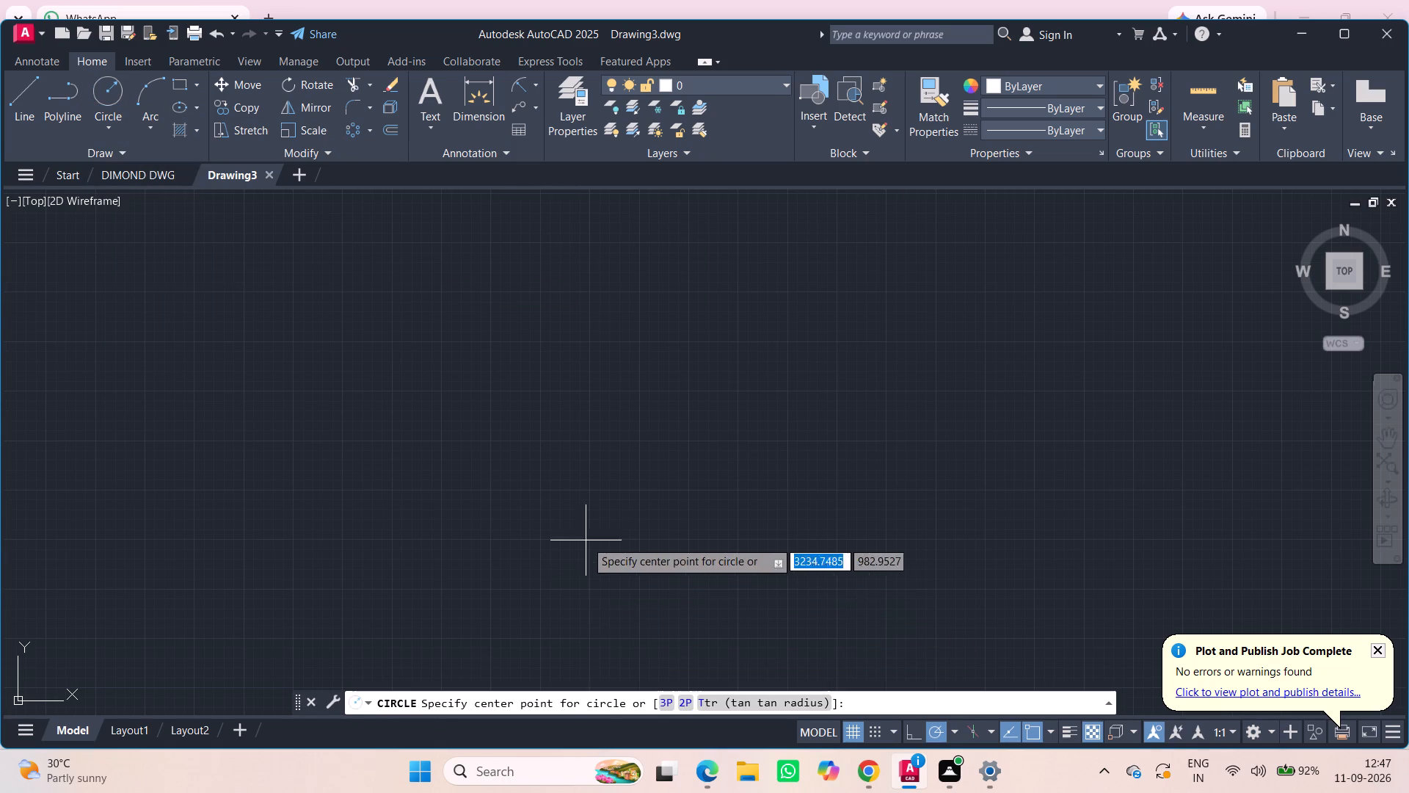
click(570, 503)
text(40)
key(Return)
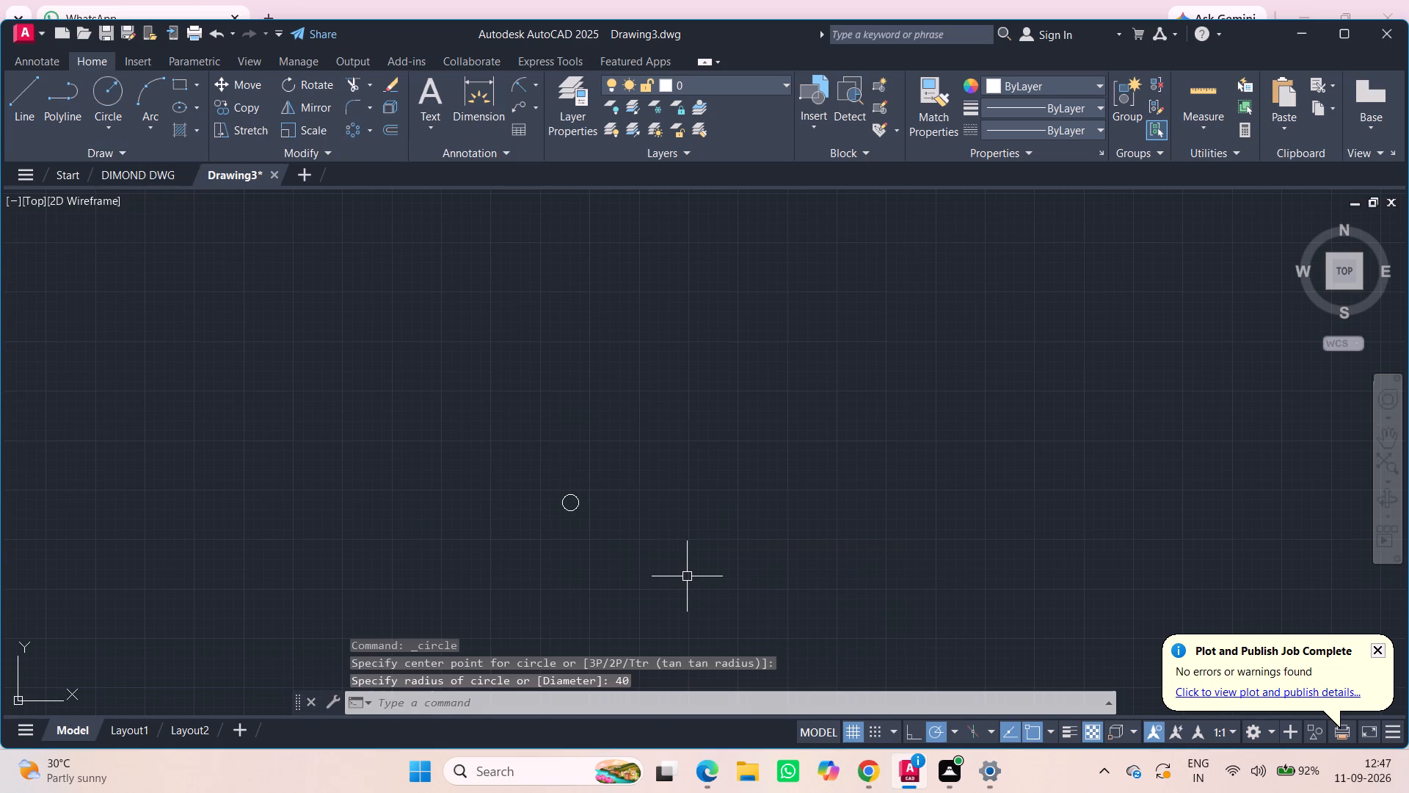
Draw two circles of radius 10 and 25 concentric with the radius 40 circle.
scroll(601, 533, up, 3)
scroll(492, 405, up, 1)
middle_drag(492, 405, 591, 493)
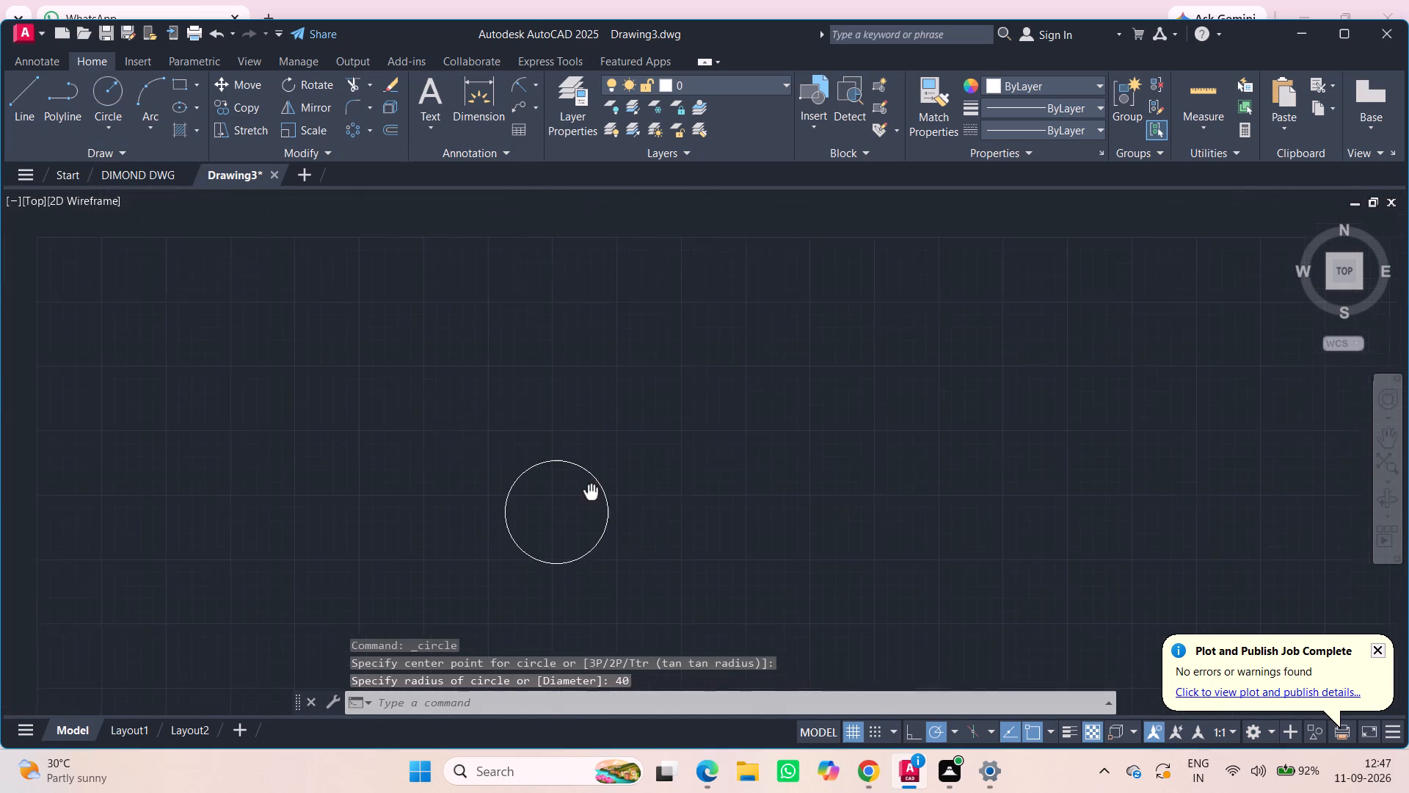
middle_drag(591, 493, 605, 501)
scroll(606, 501, up, 1)
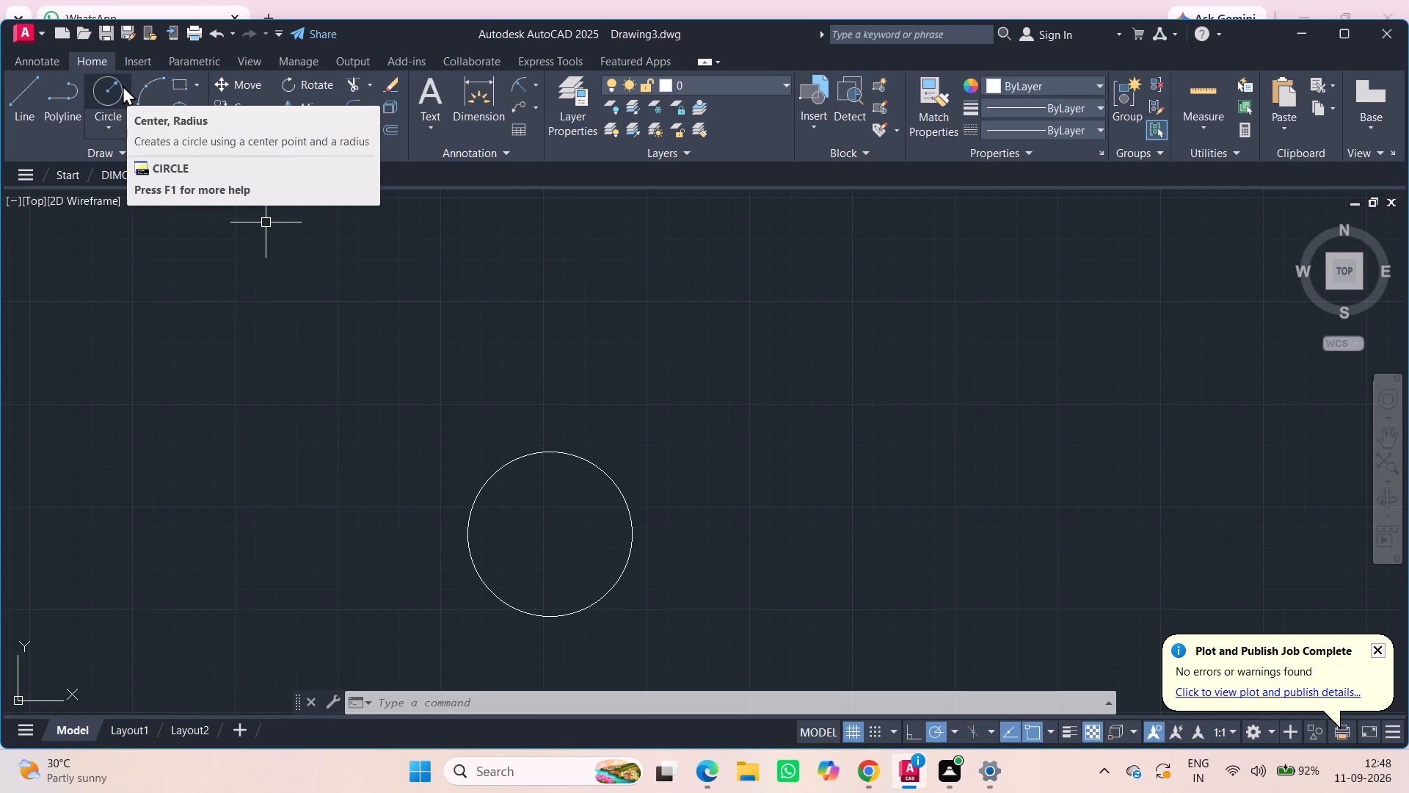
click(95, 87)
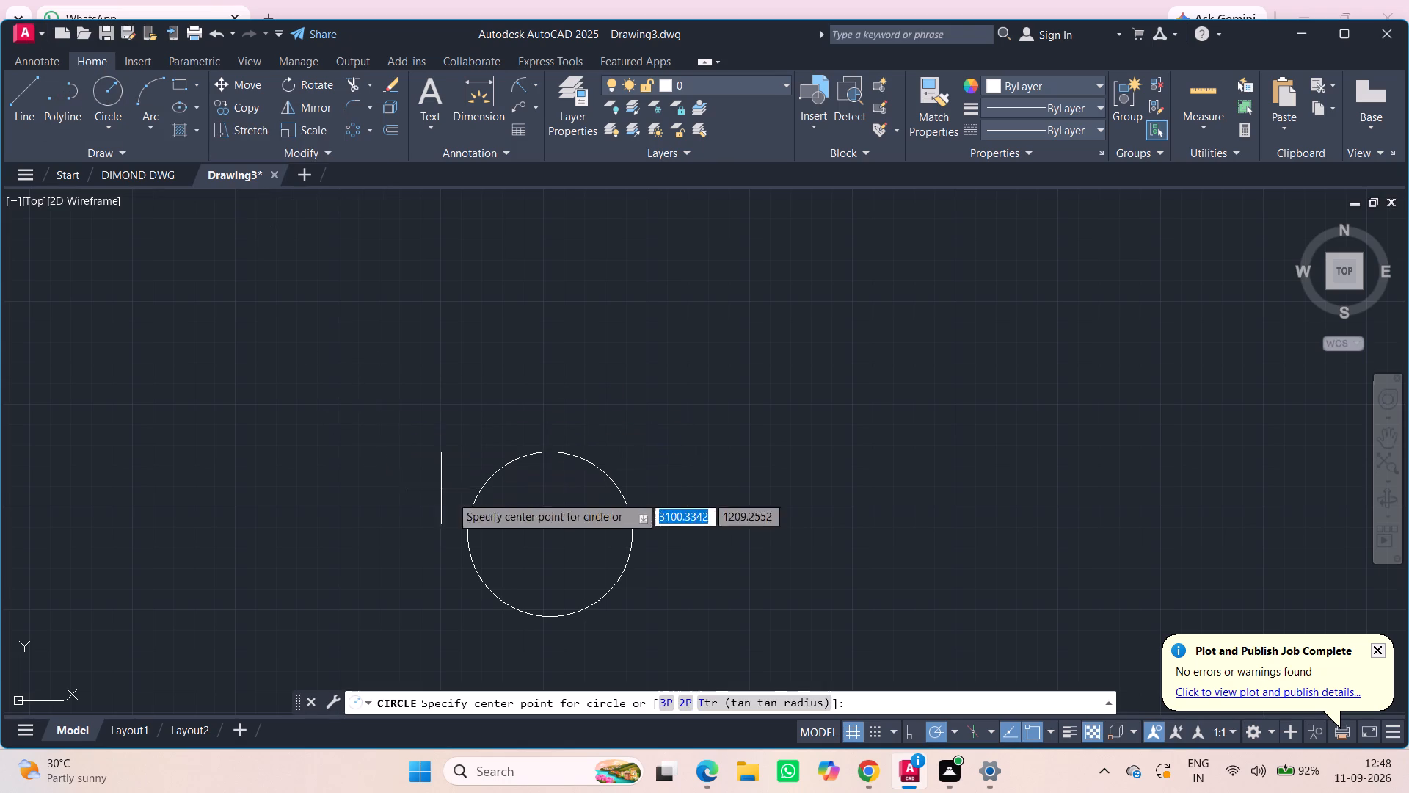
click(545, 536)
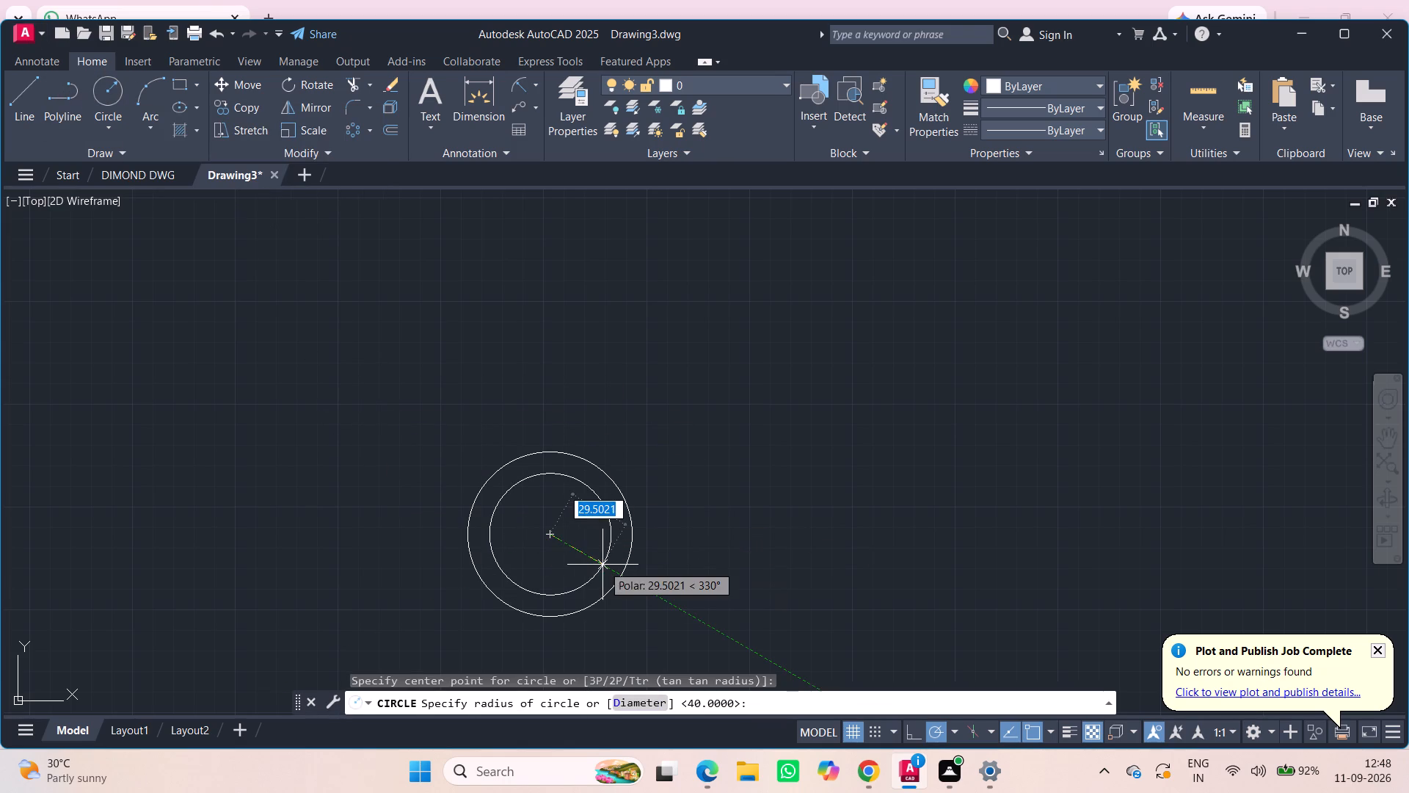
text(10)
key(Return)
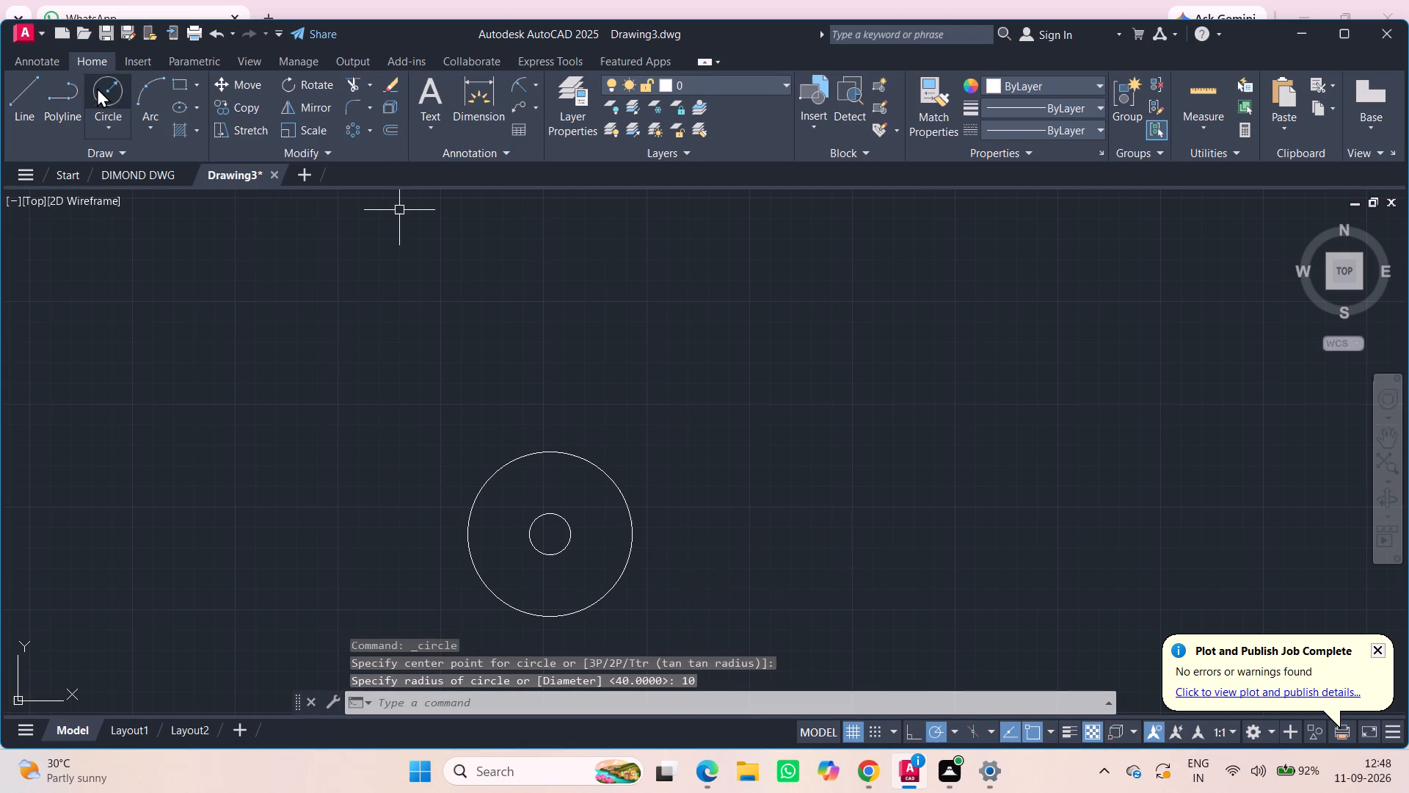
click(97, 87)
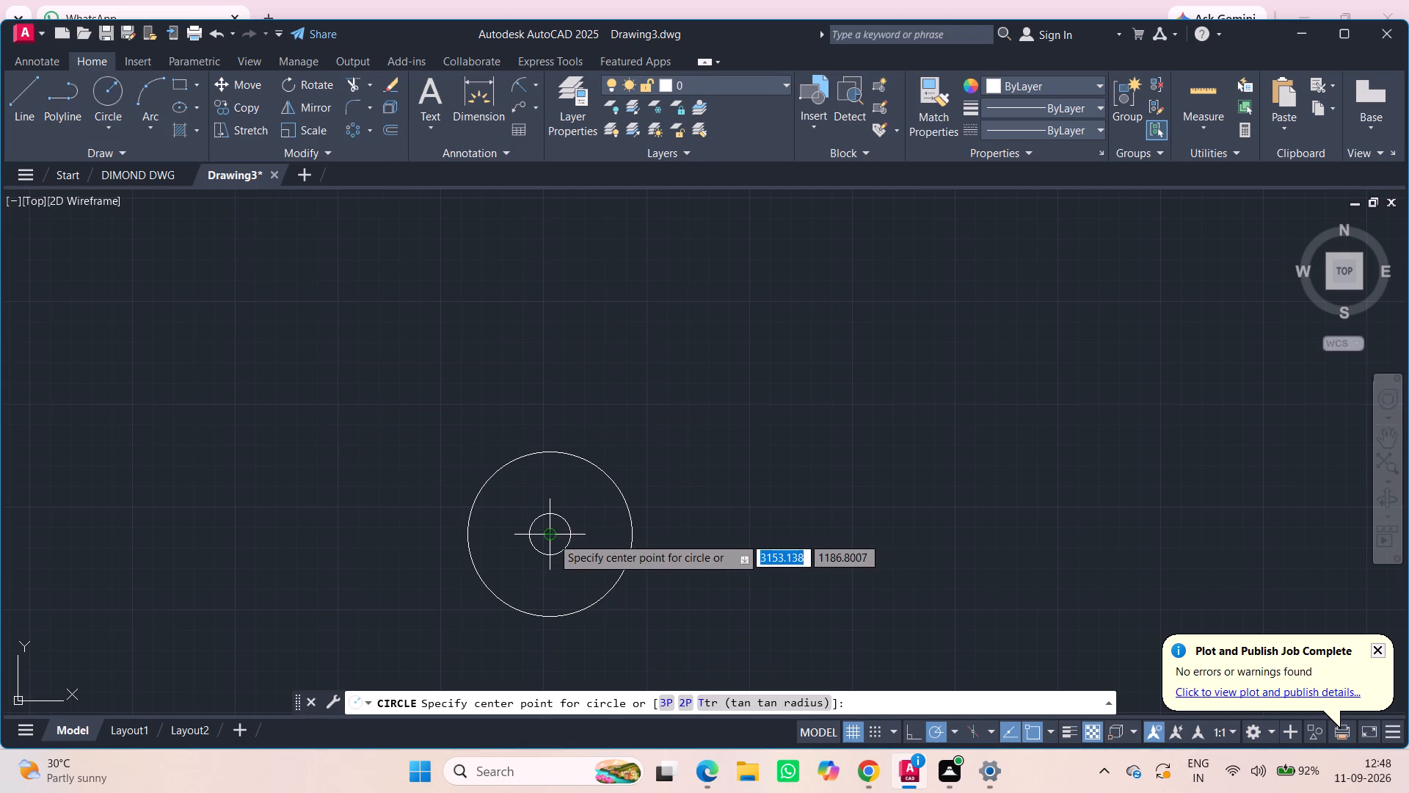
click(552, 537)
text(25)
key(Return)
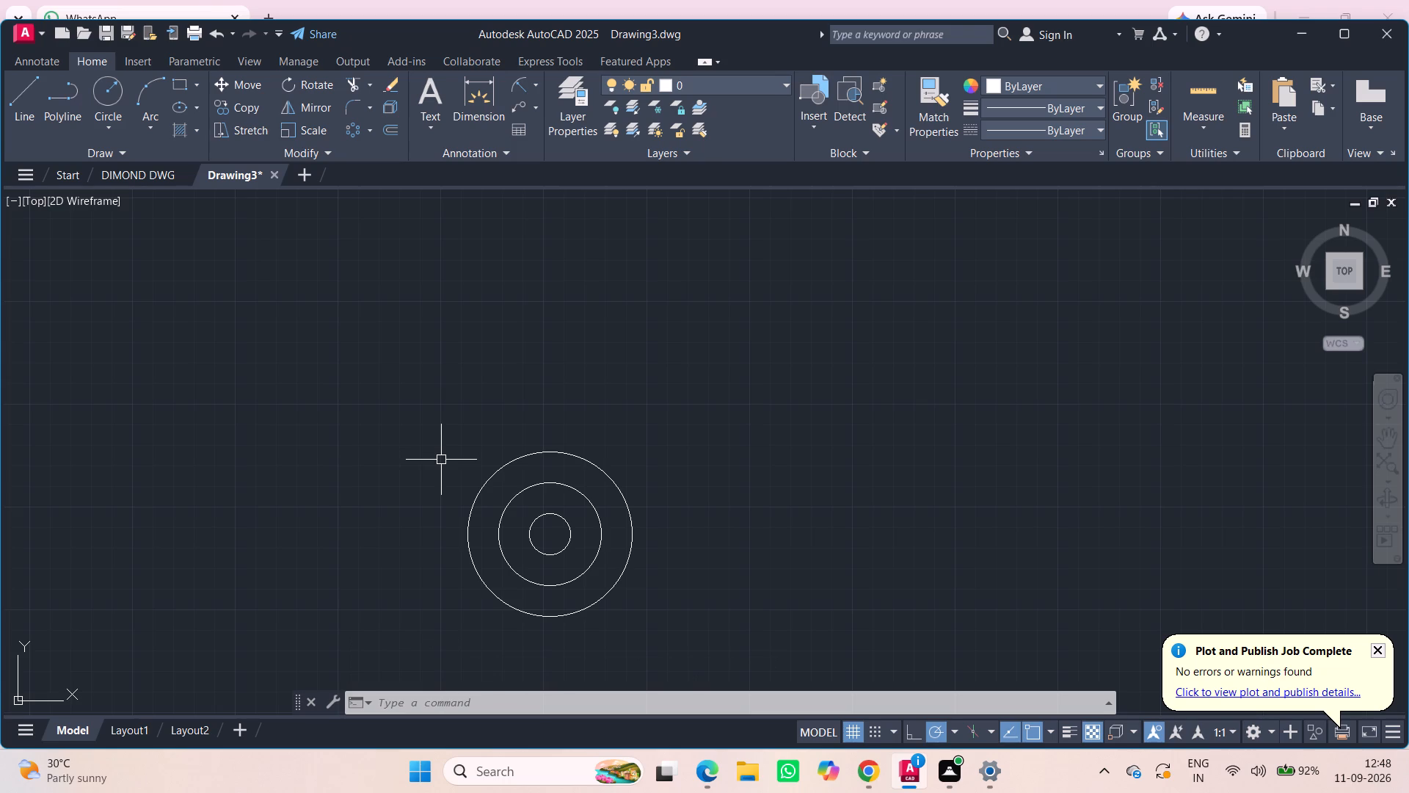
Draw a vertical line 82 long upward from the centre of the concentric circles.
click(16, 101)
click(547, 538)
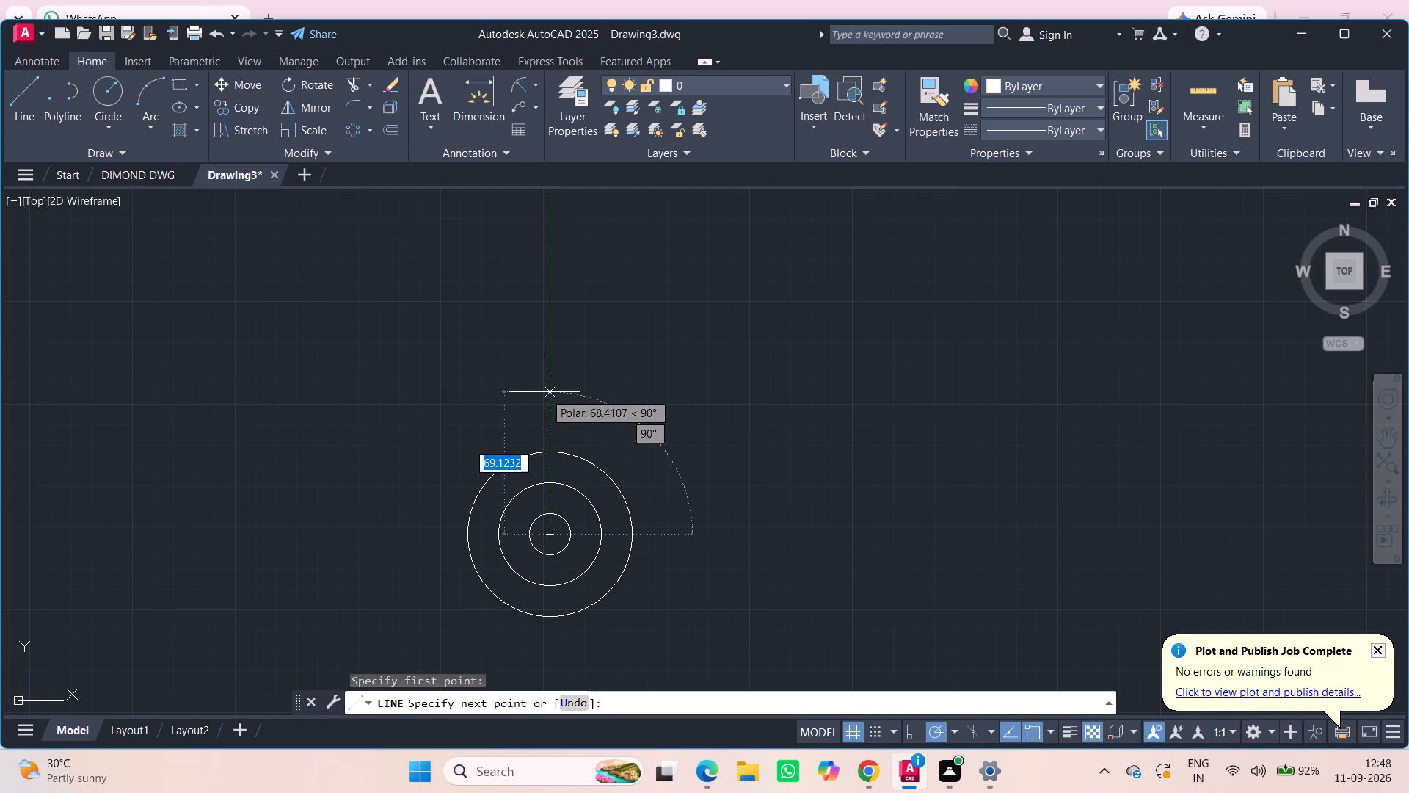
text(82)
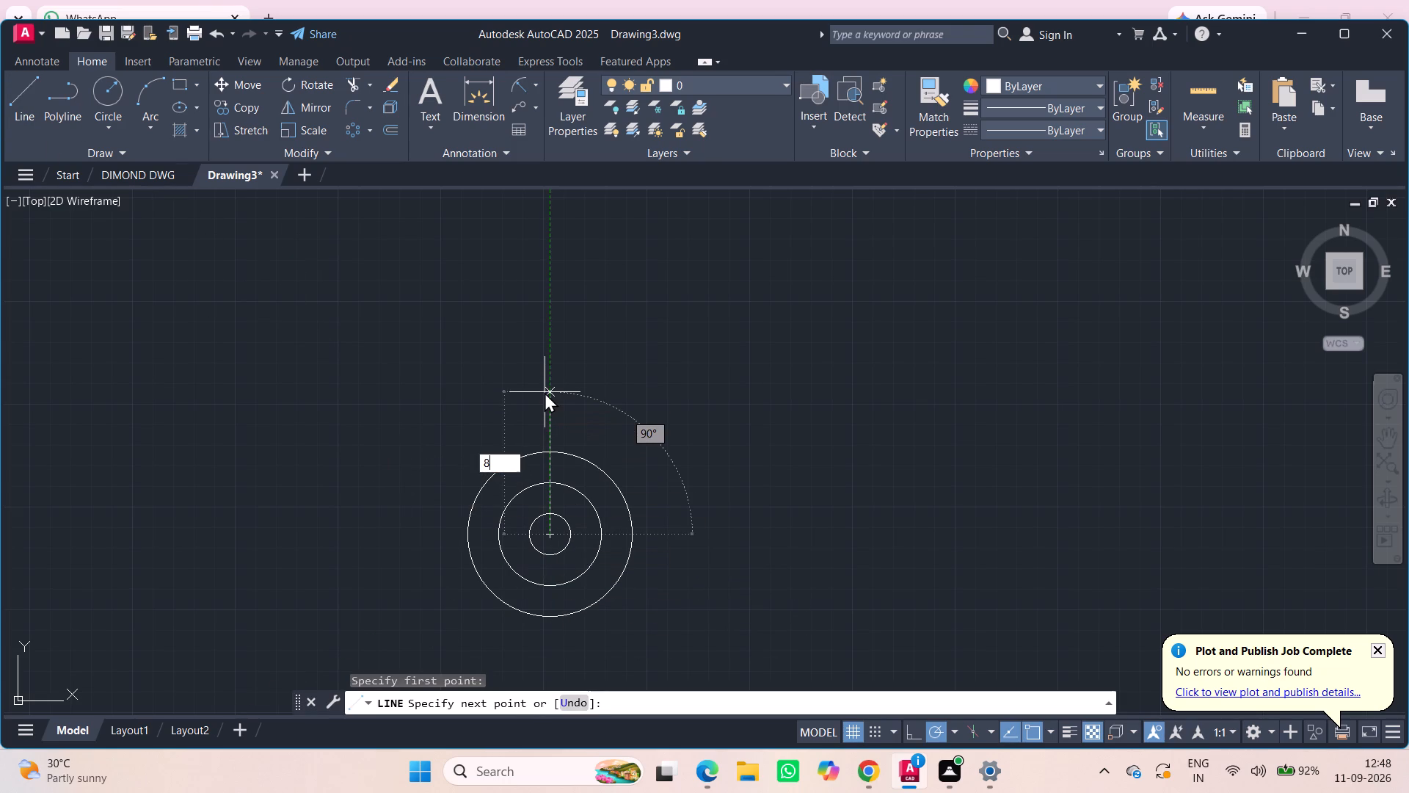
key(Return)
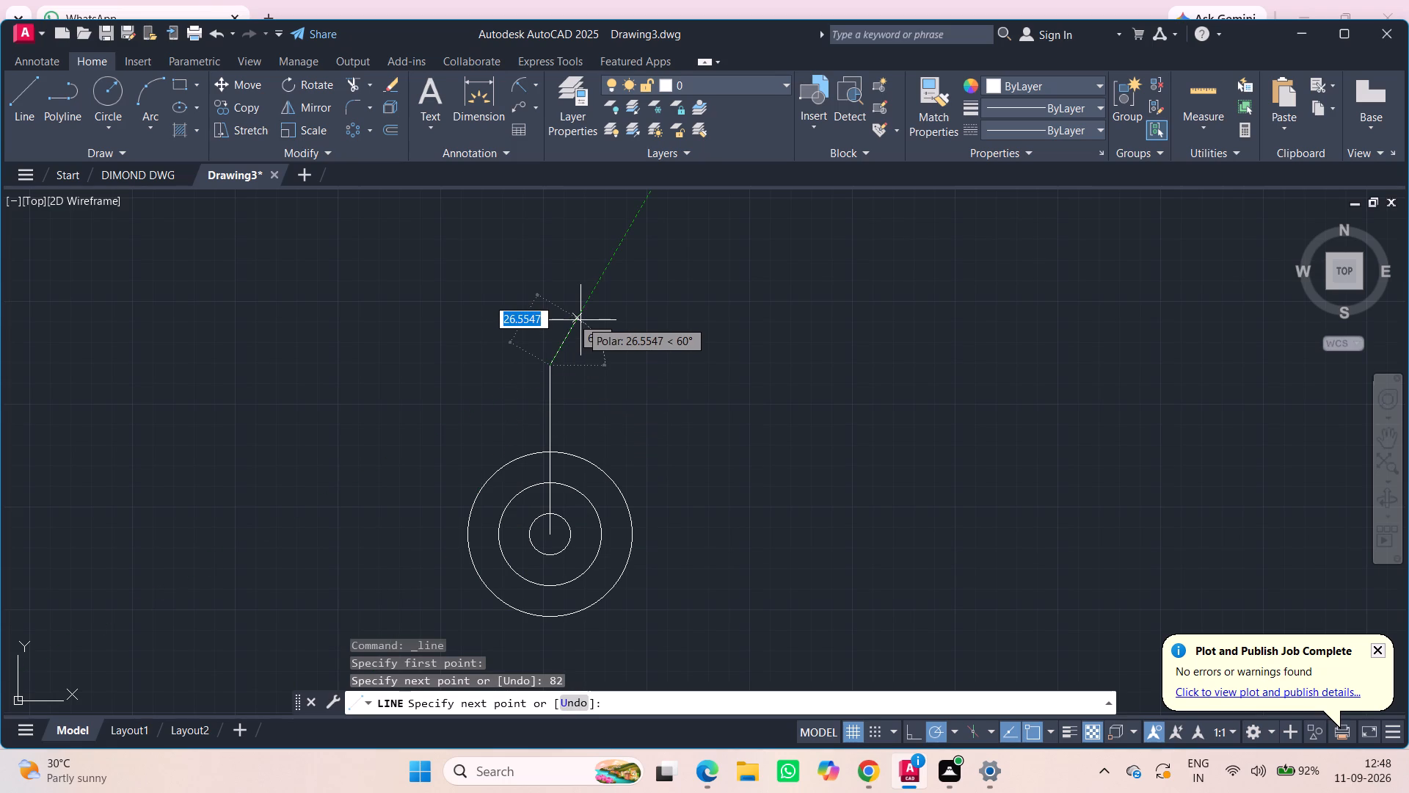
key(Escape)
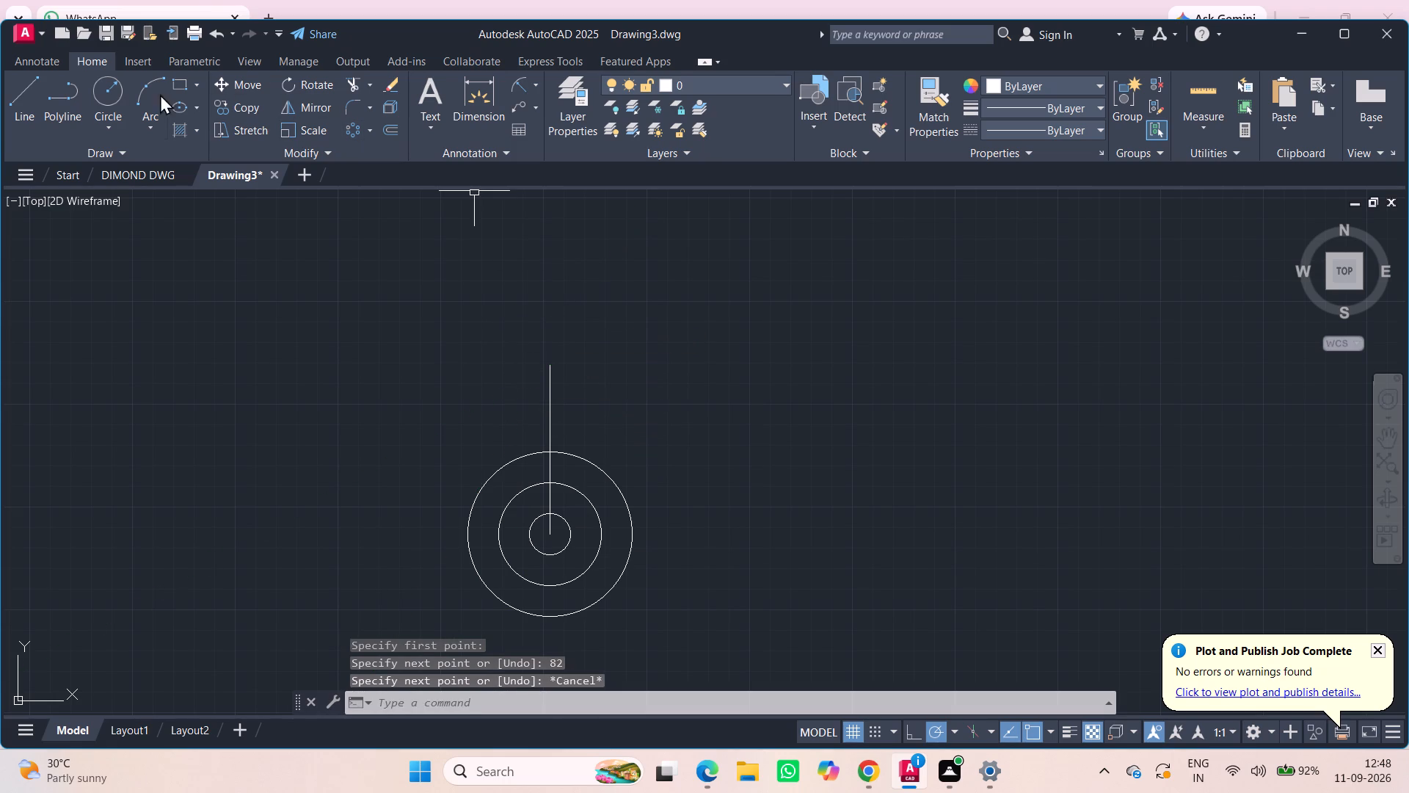
Draw two concentric circles of radius 12 and 22 centred on the vertical line's upper end.
click(119, 86)
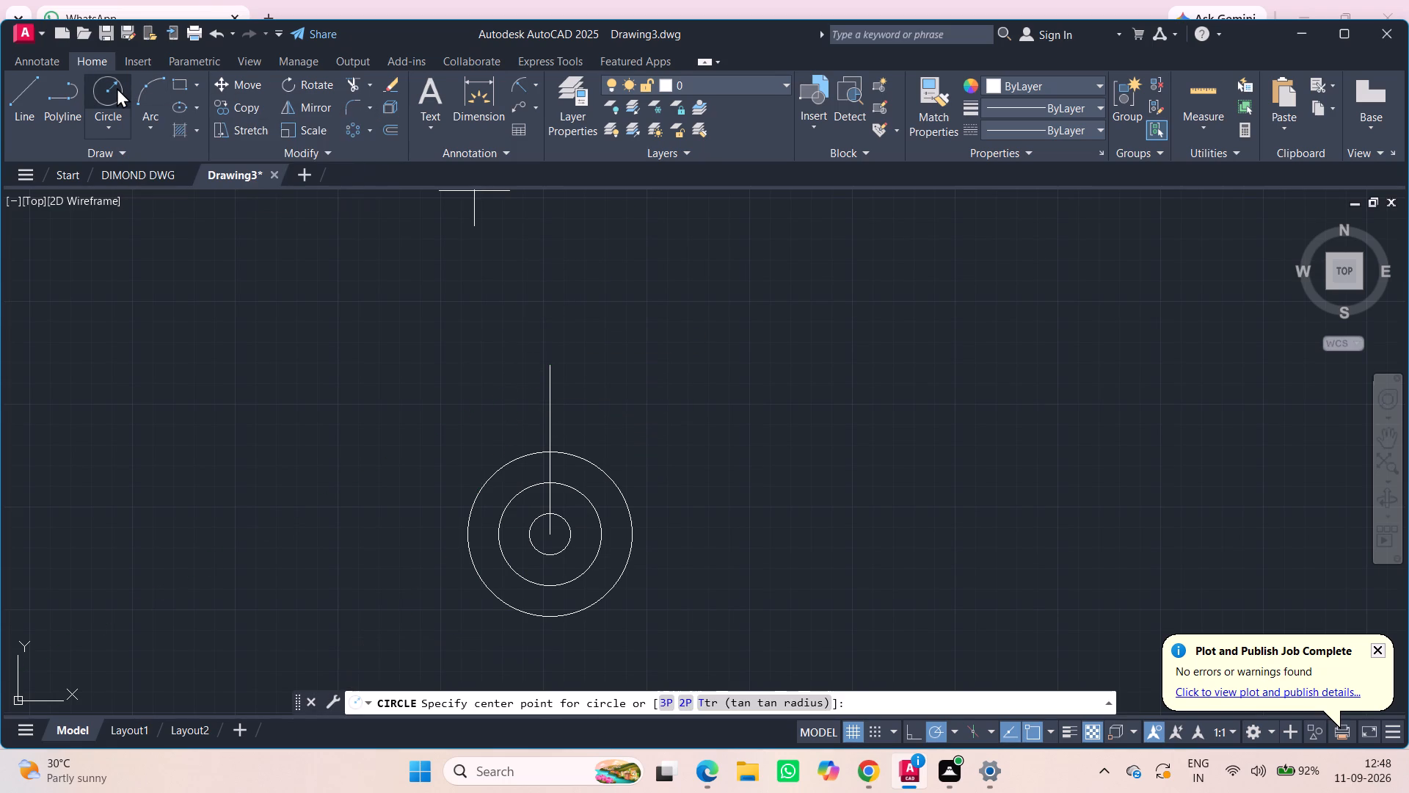
click(553, 368)
text(12)
key(Return)
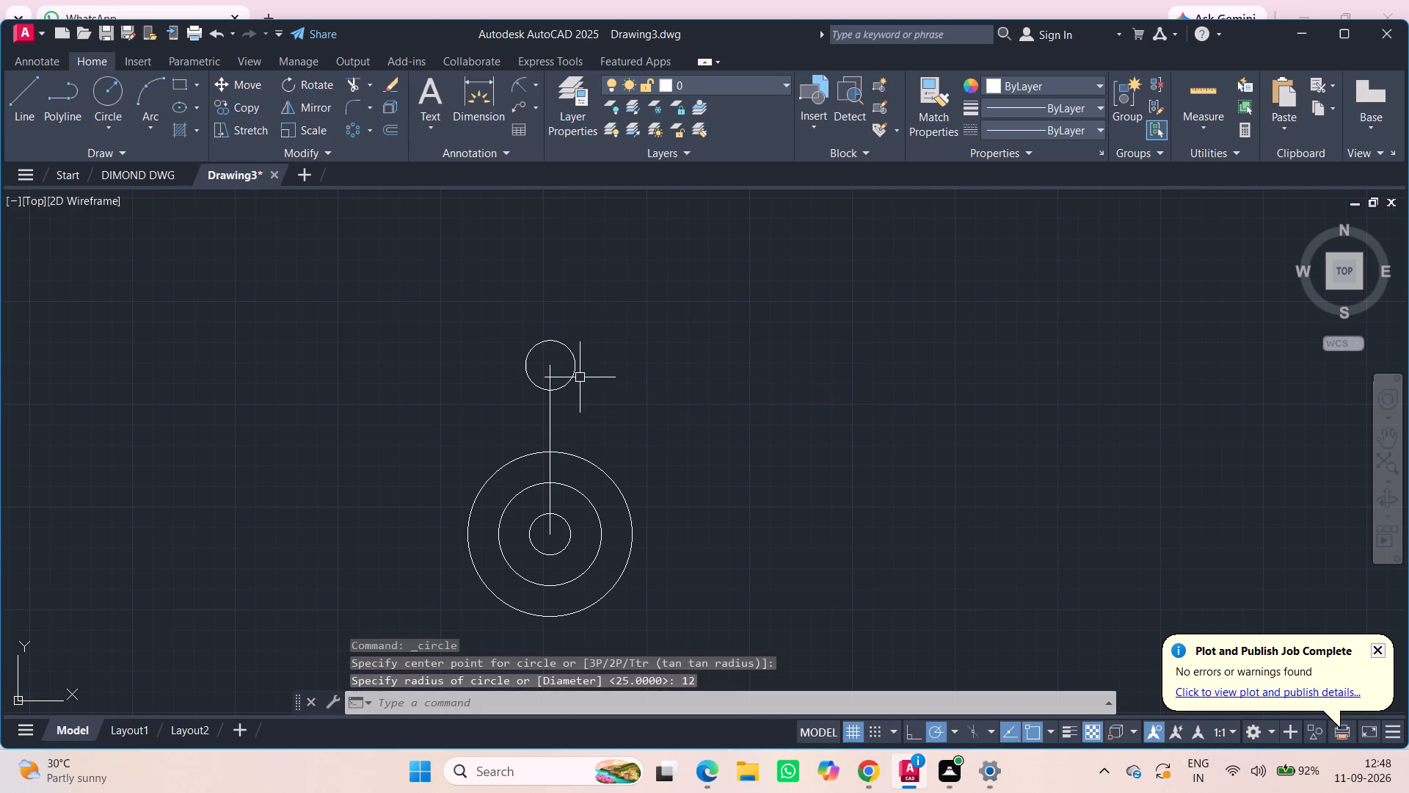
click(99, 84)
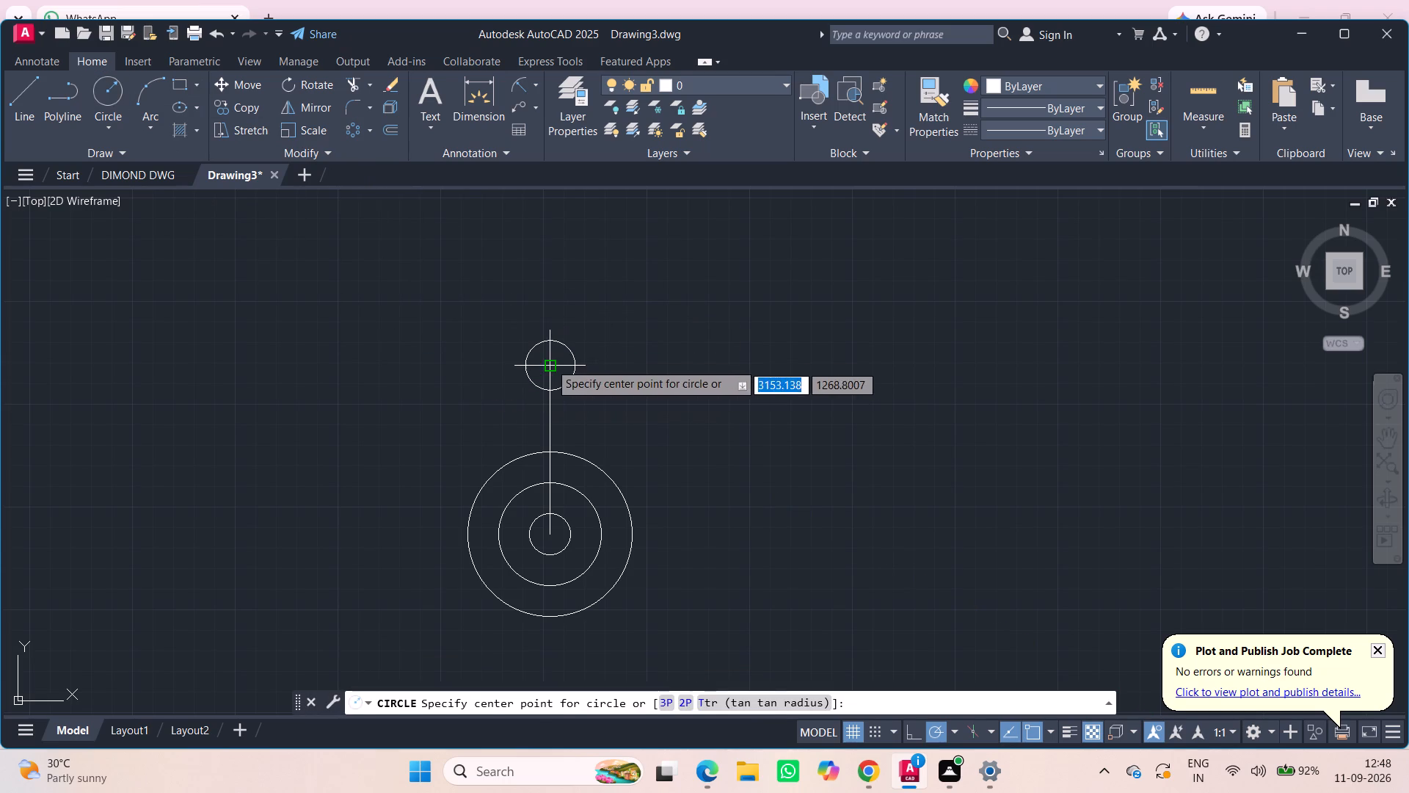
click(550, 363)
text(22)
key(Return)
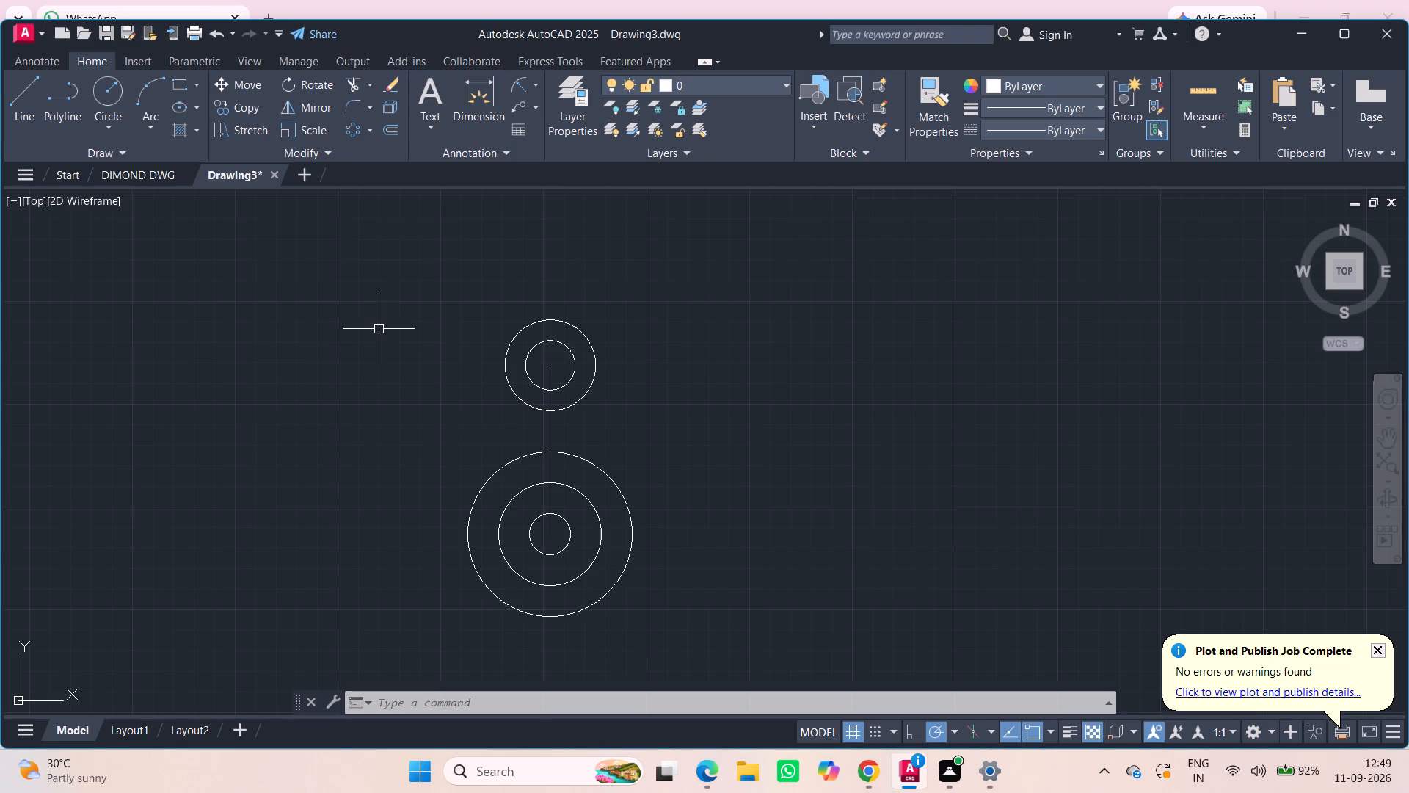
Draw a vertical line 28 long upward from the centre of the radius 12 and 22 circles.
click(26, 114)
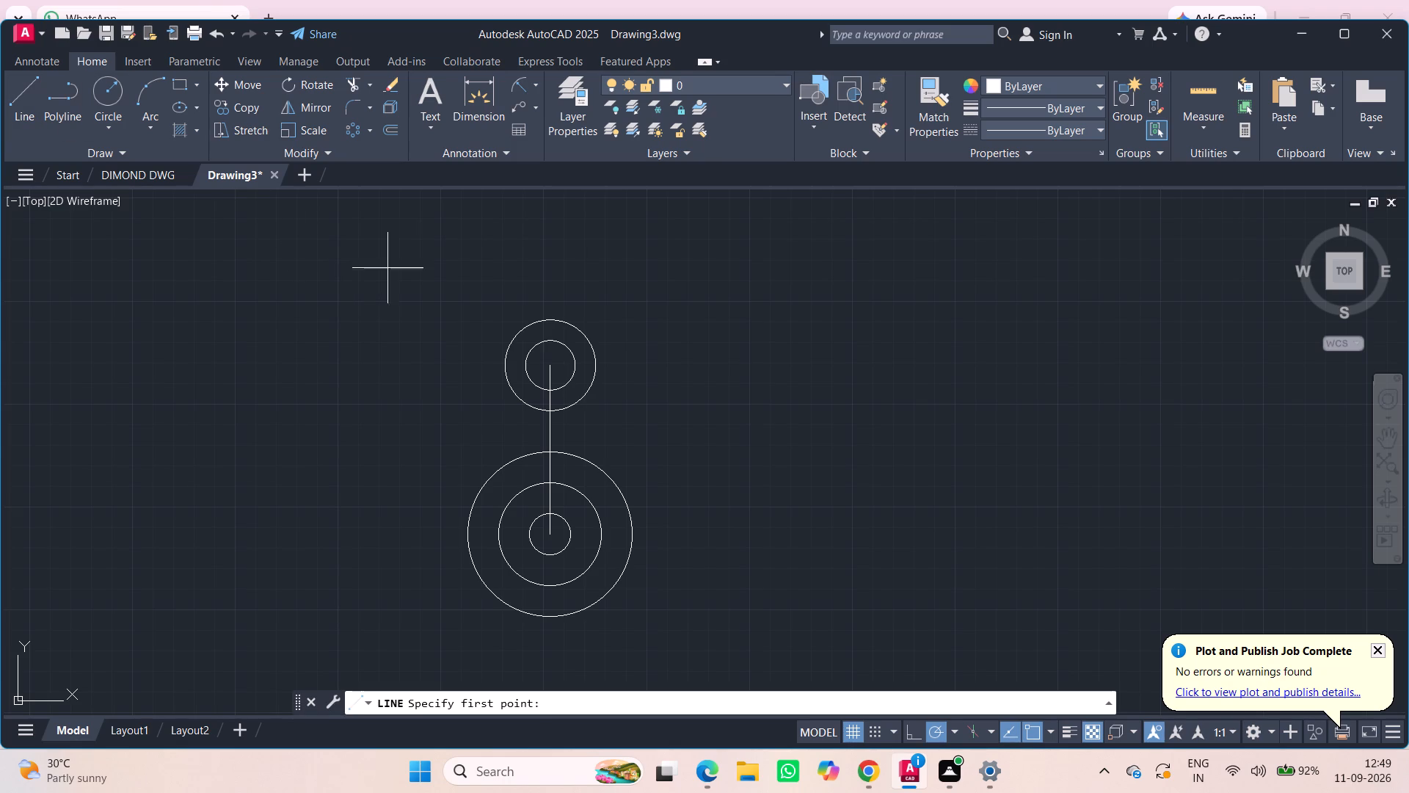
click(554, 366)
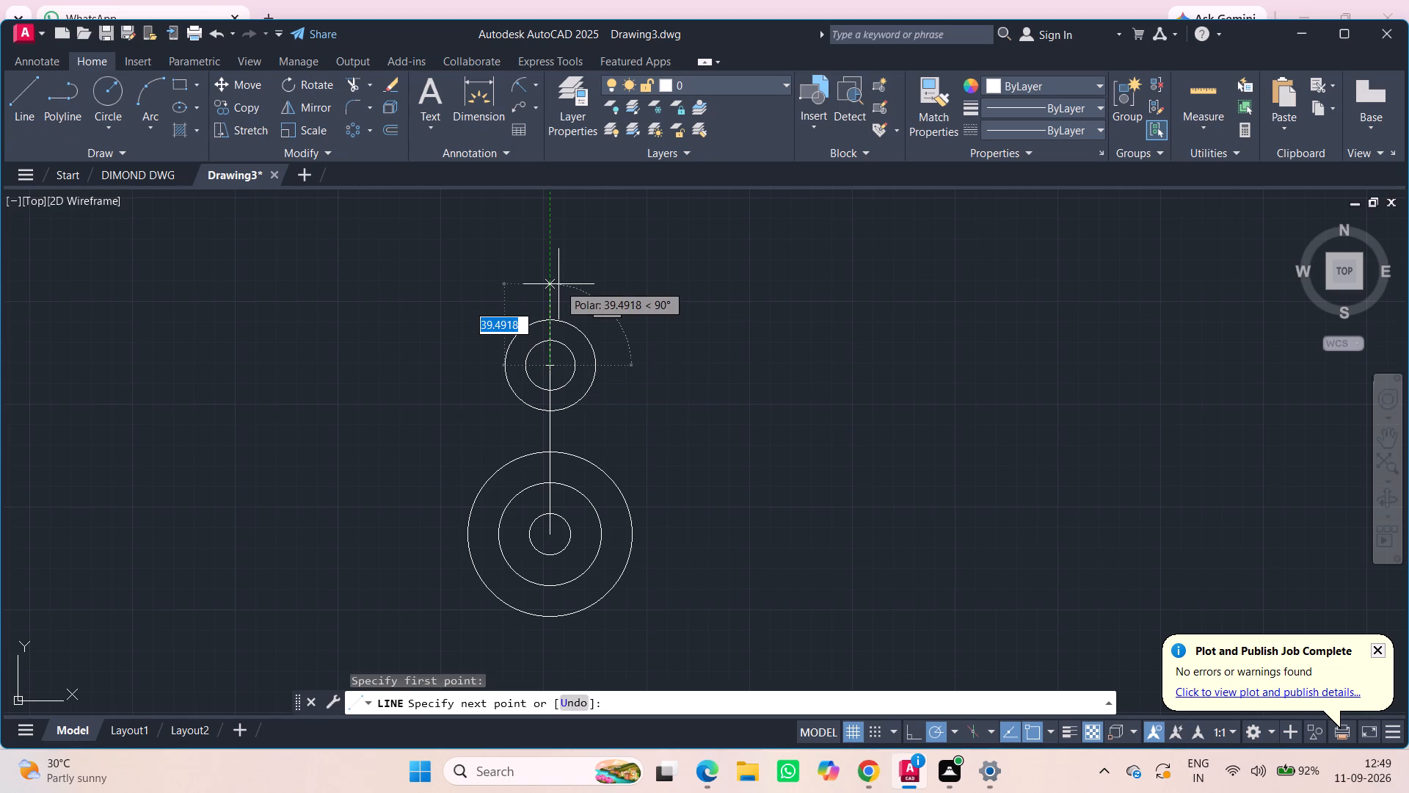
text(28)
key(Return)
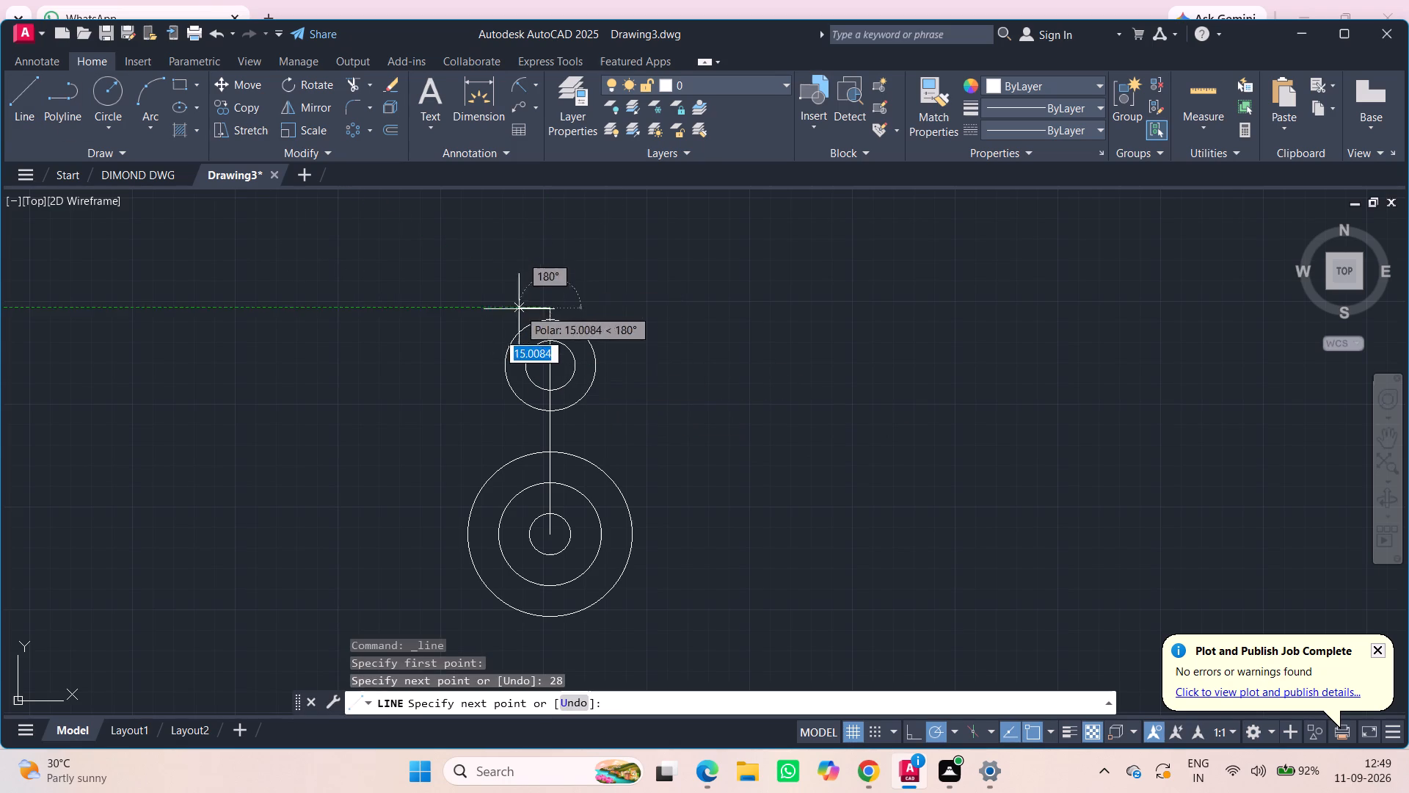
key(Escape)
Draw two concentric circles of radius 10 and 22 centred on the upper end of the 28-long line.
drag(94, 95, 104, 95)
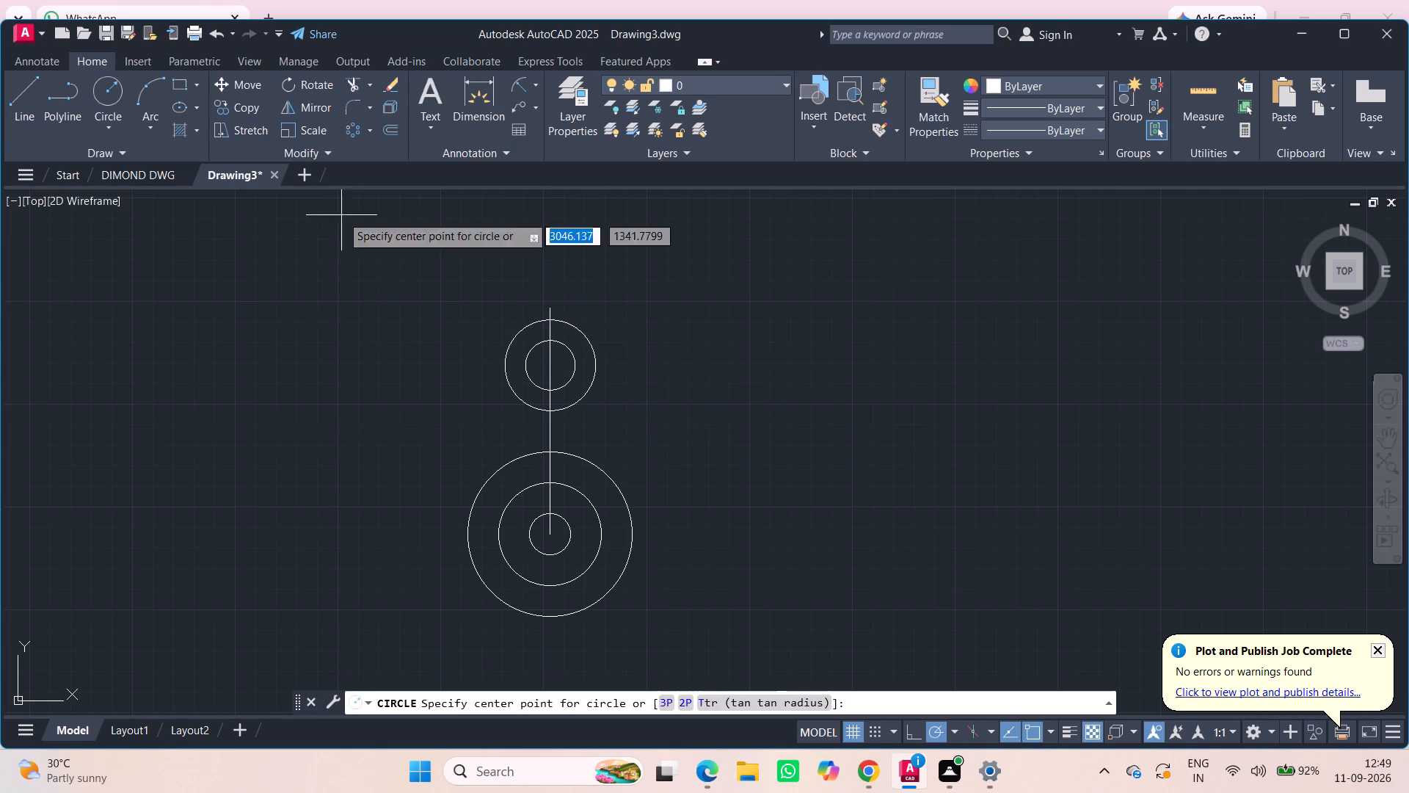
click(545, 305)
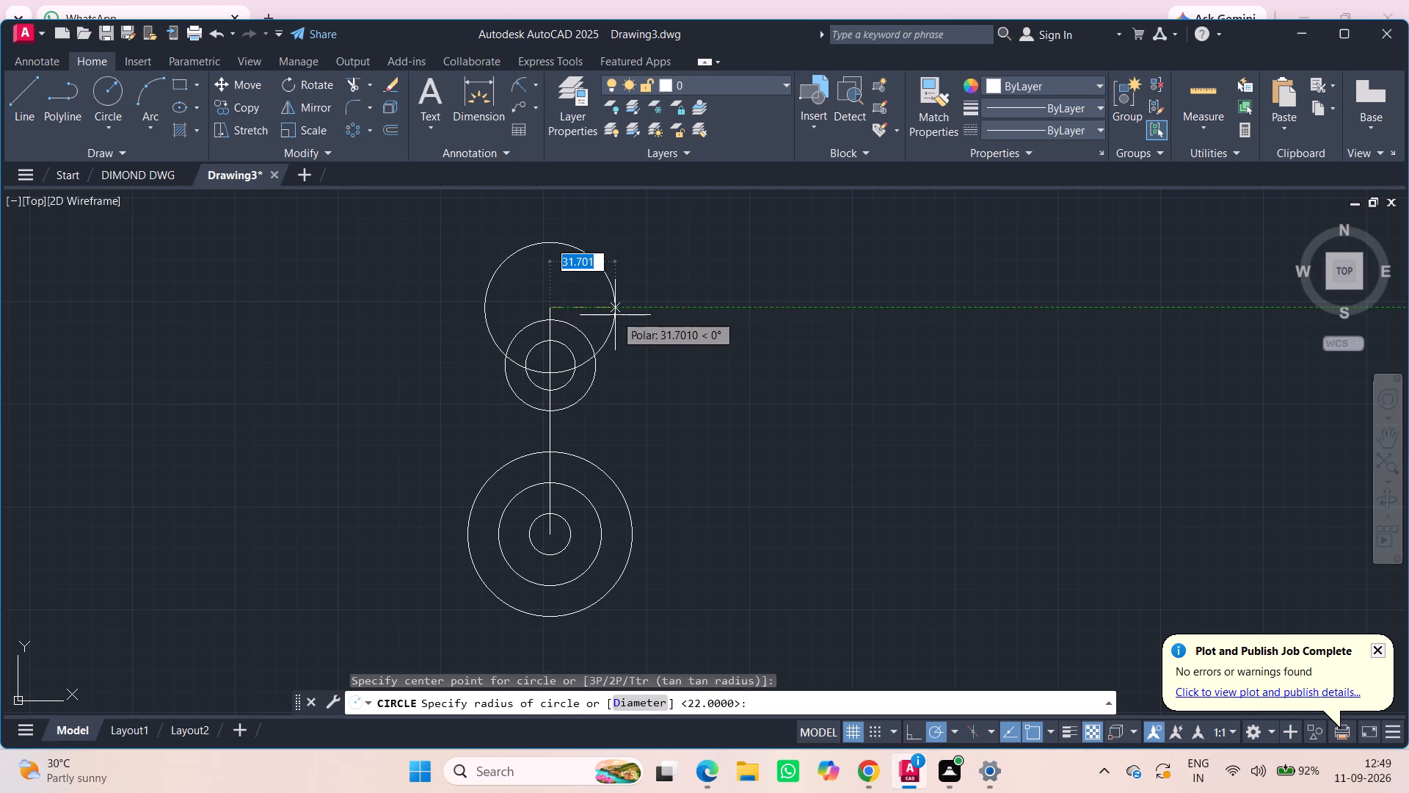
text(10)
key(Return)
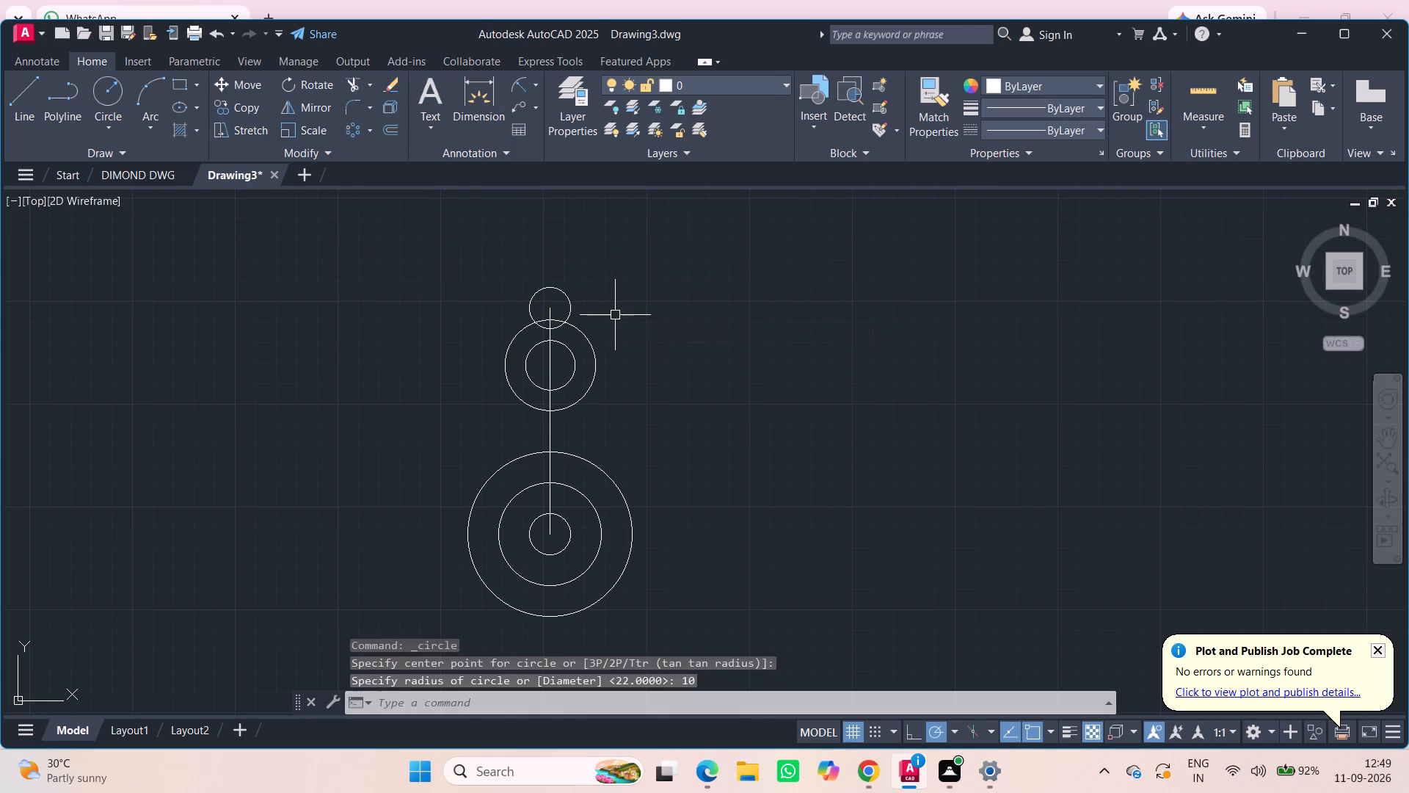
click(106, 95)
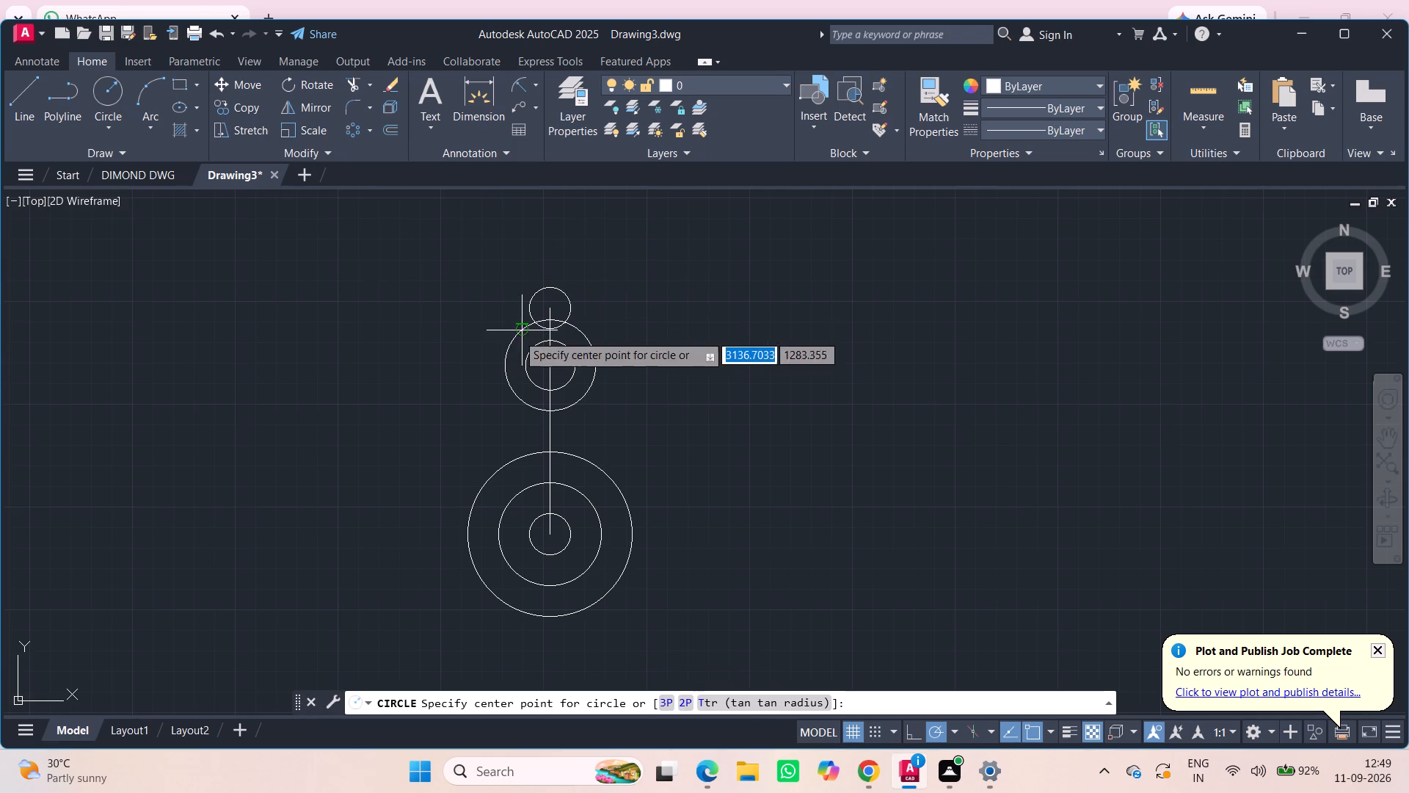
click(545, 308)
text(22)
key(Return)
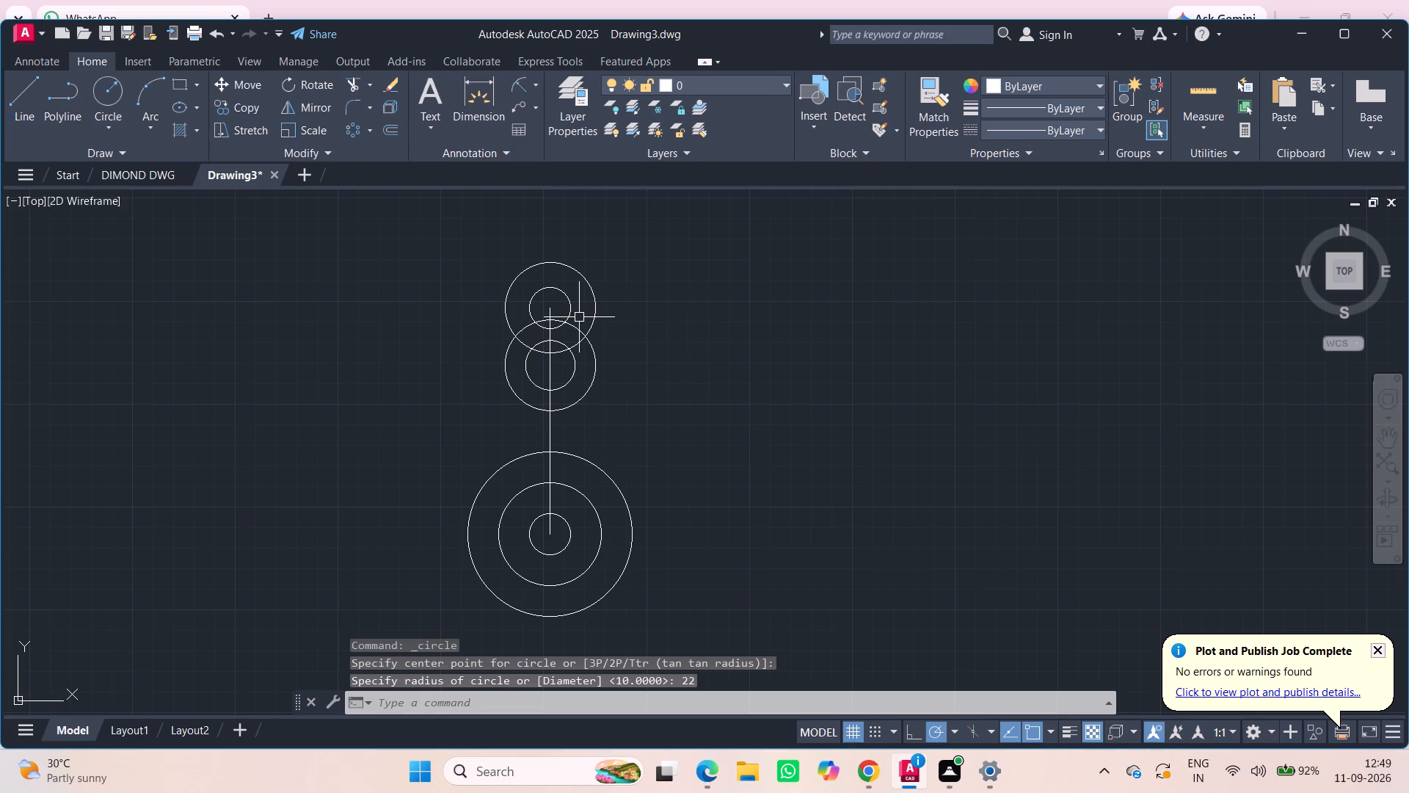
Connect the two radius 22 circles with vertical lines between their right quadrants and between their left quadrants.
click(31, 102)
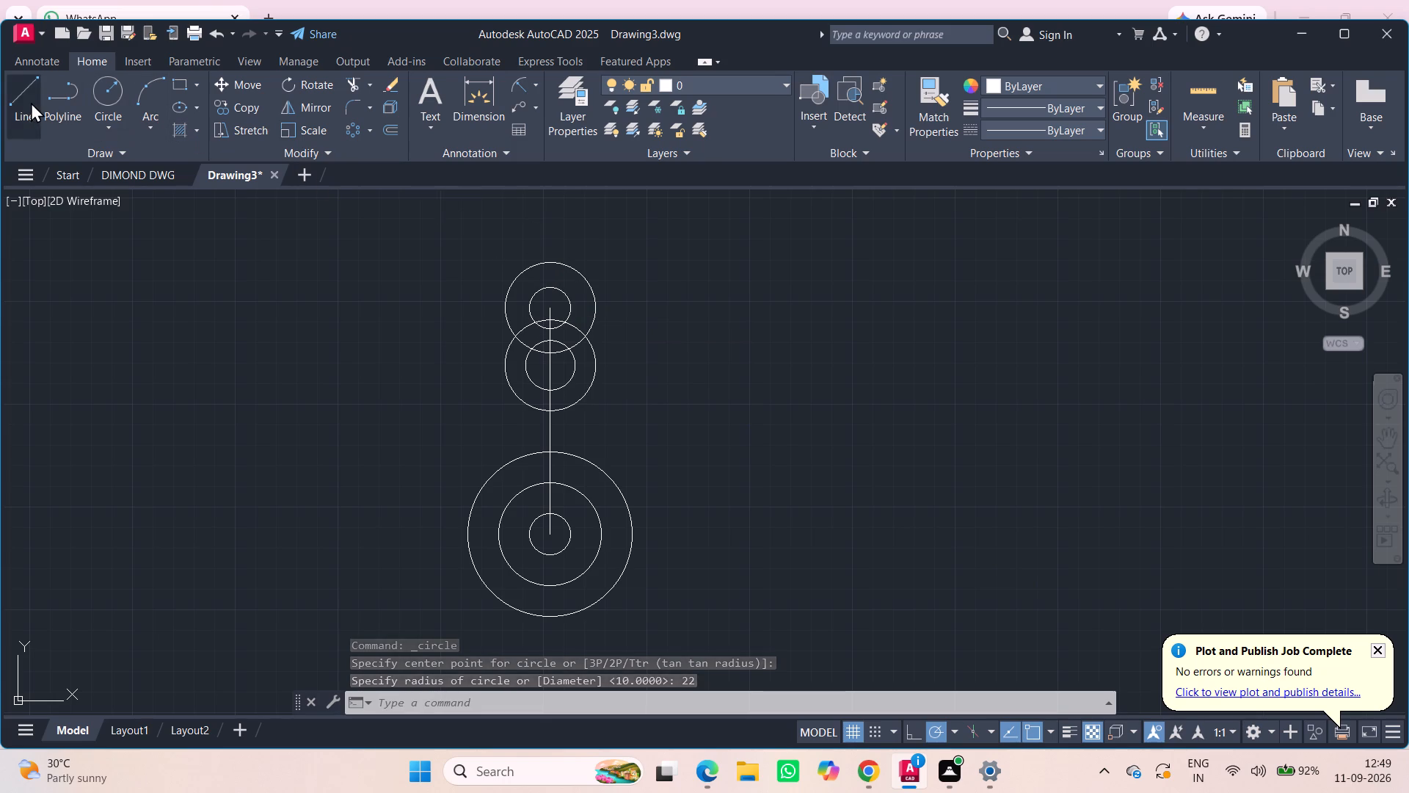
click(597, 303)
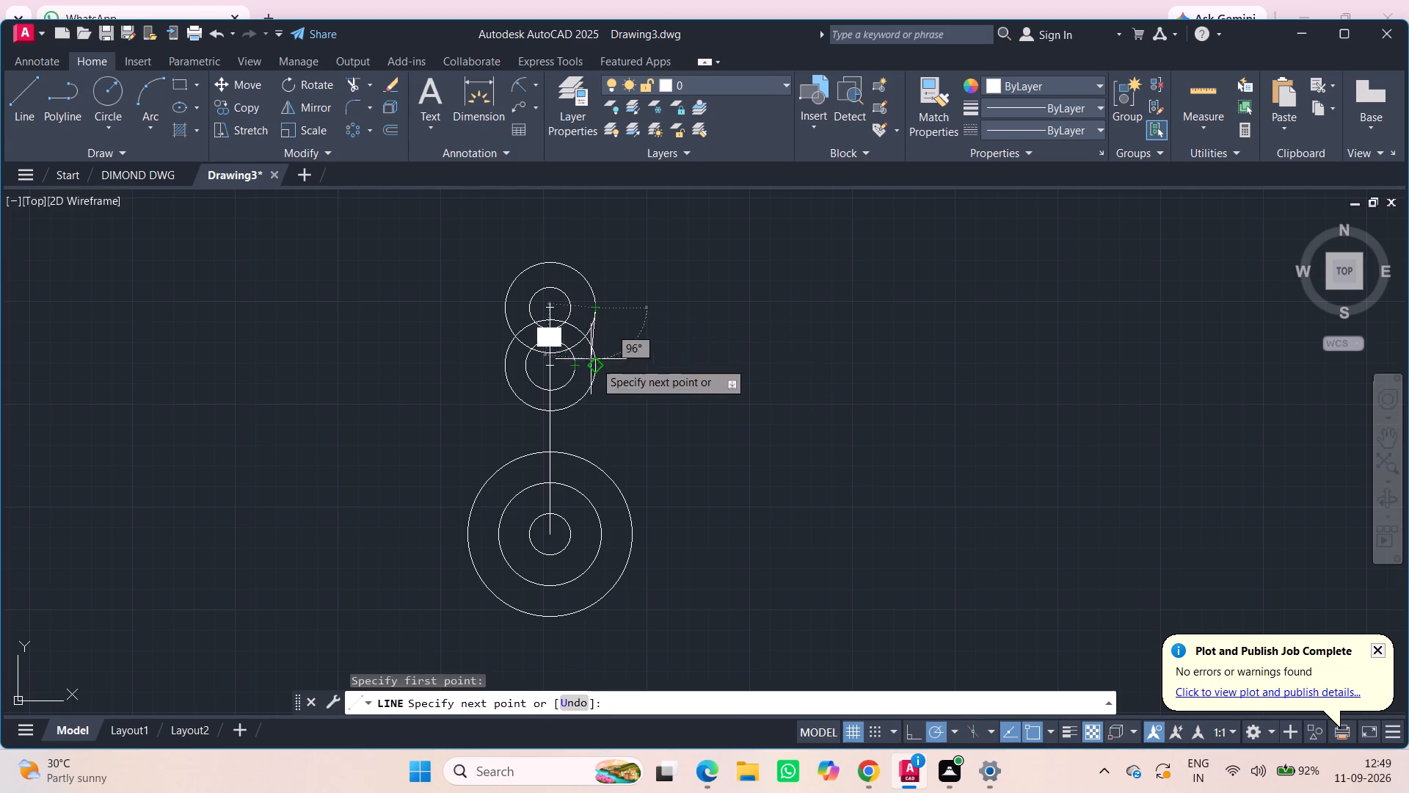
click(596, 368)
key(Escape)
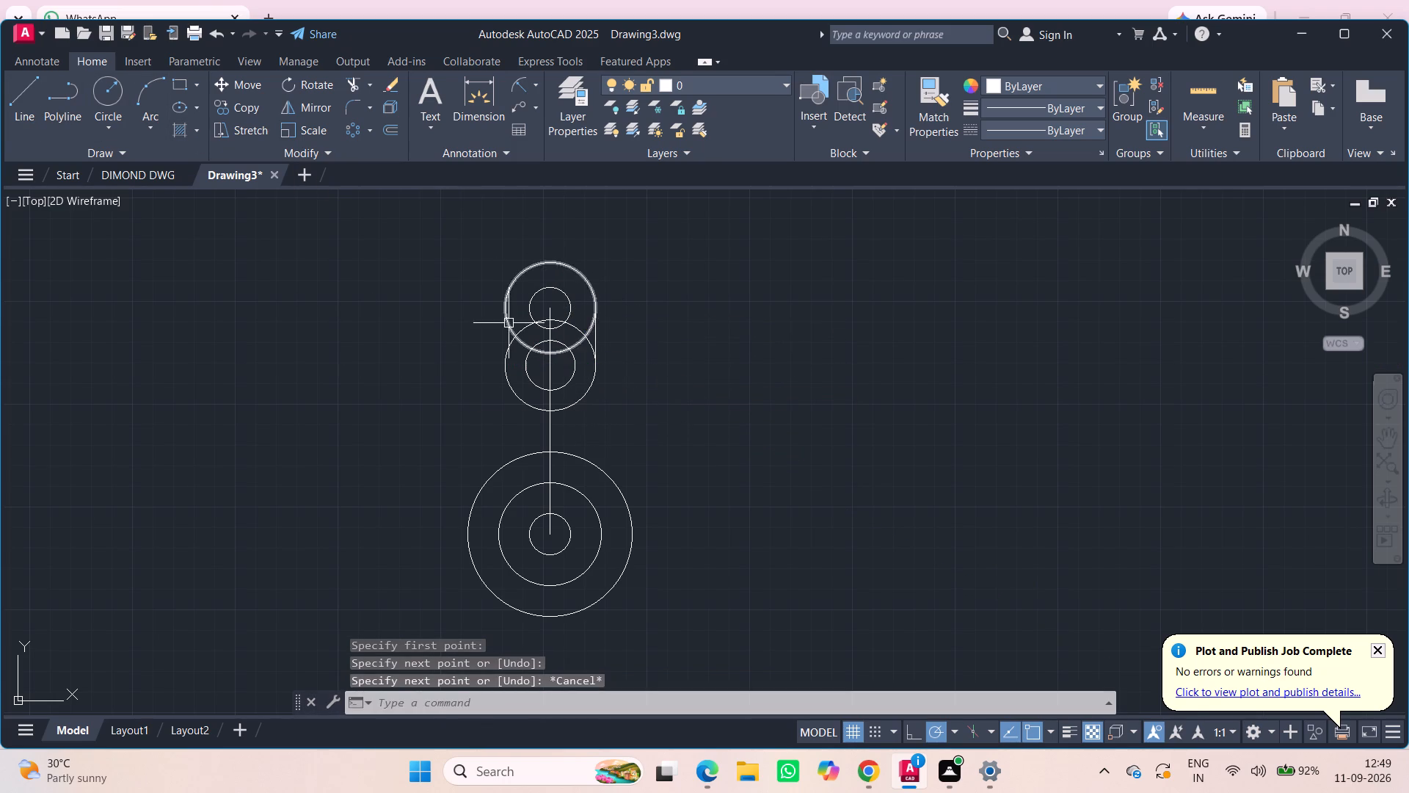
click(17, 106)
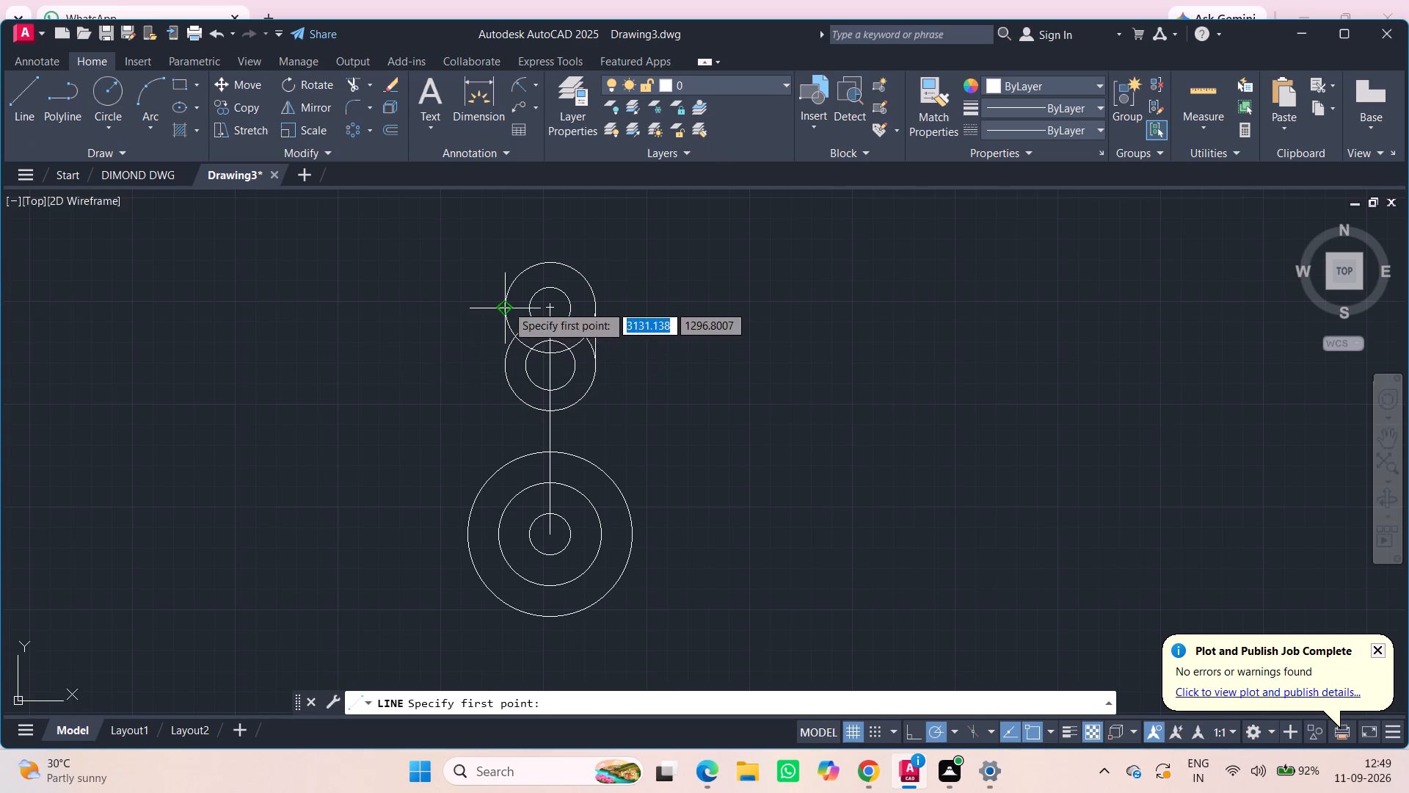
click(506, 305)
click(505, 369)
key(Escape)
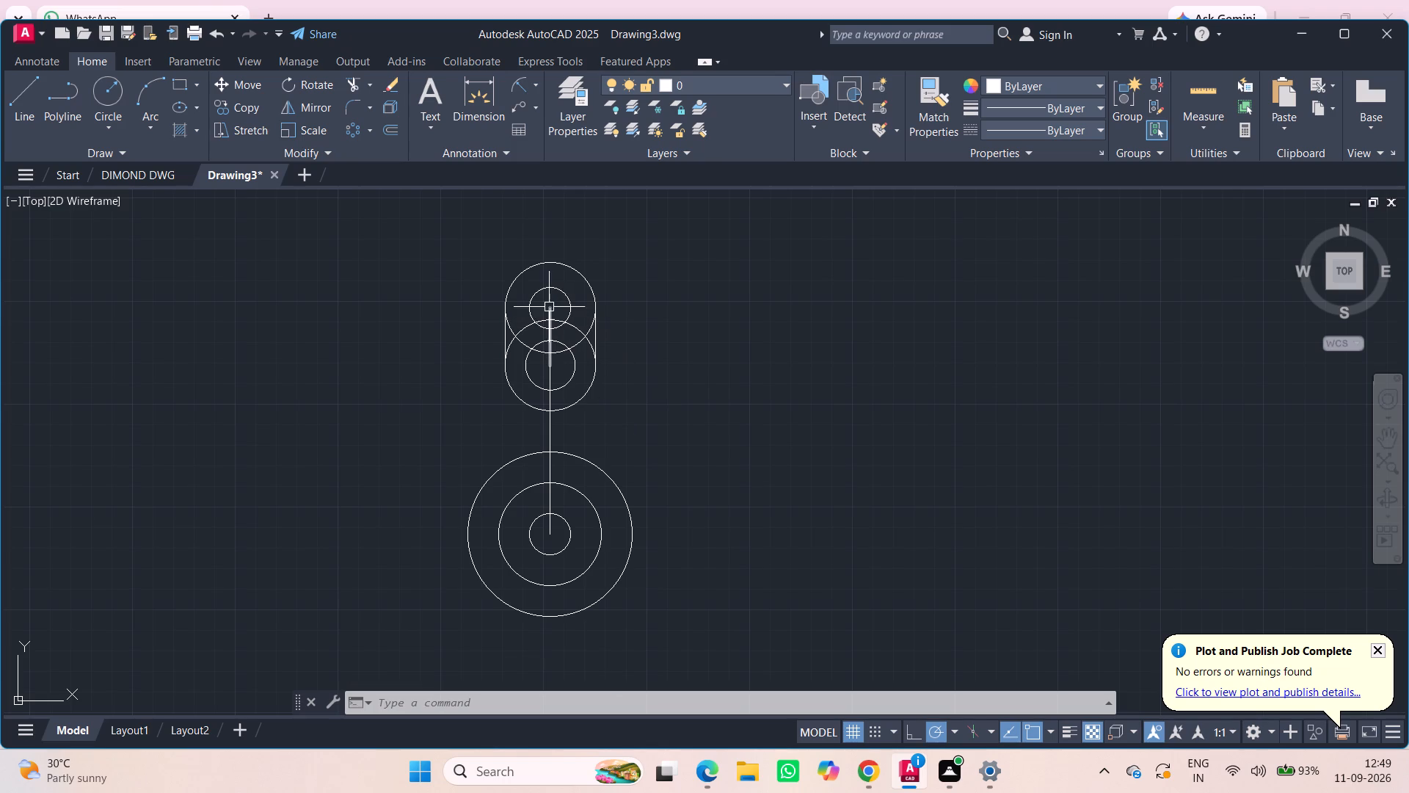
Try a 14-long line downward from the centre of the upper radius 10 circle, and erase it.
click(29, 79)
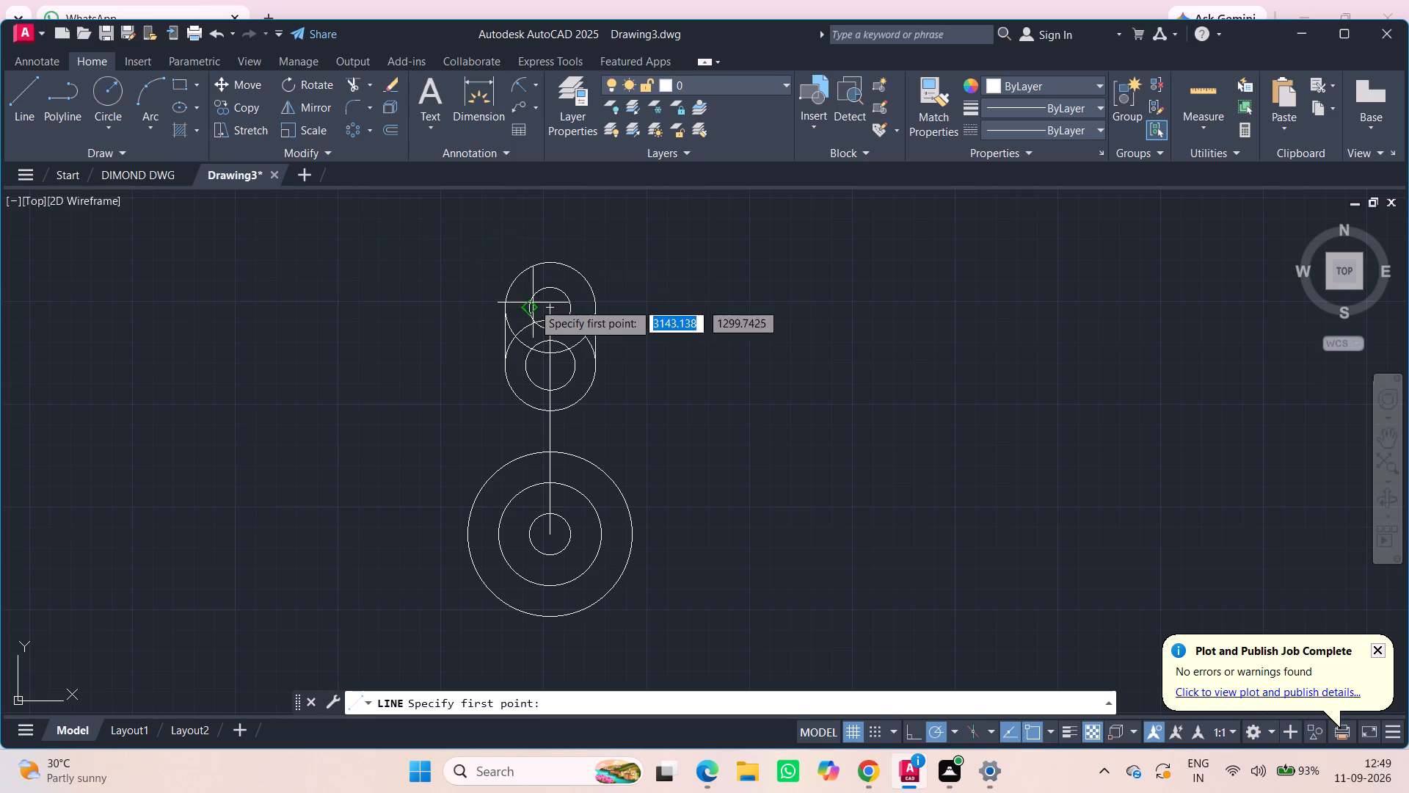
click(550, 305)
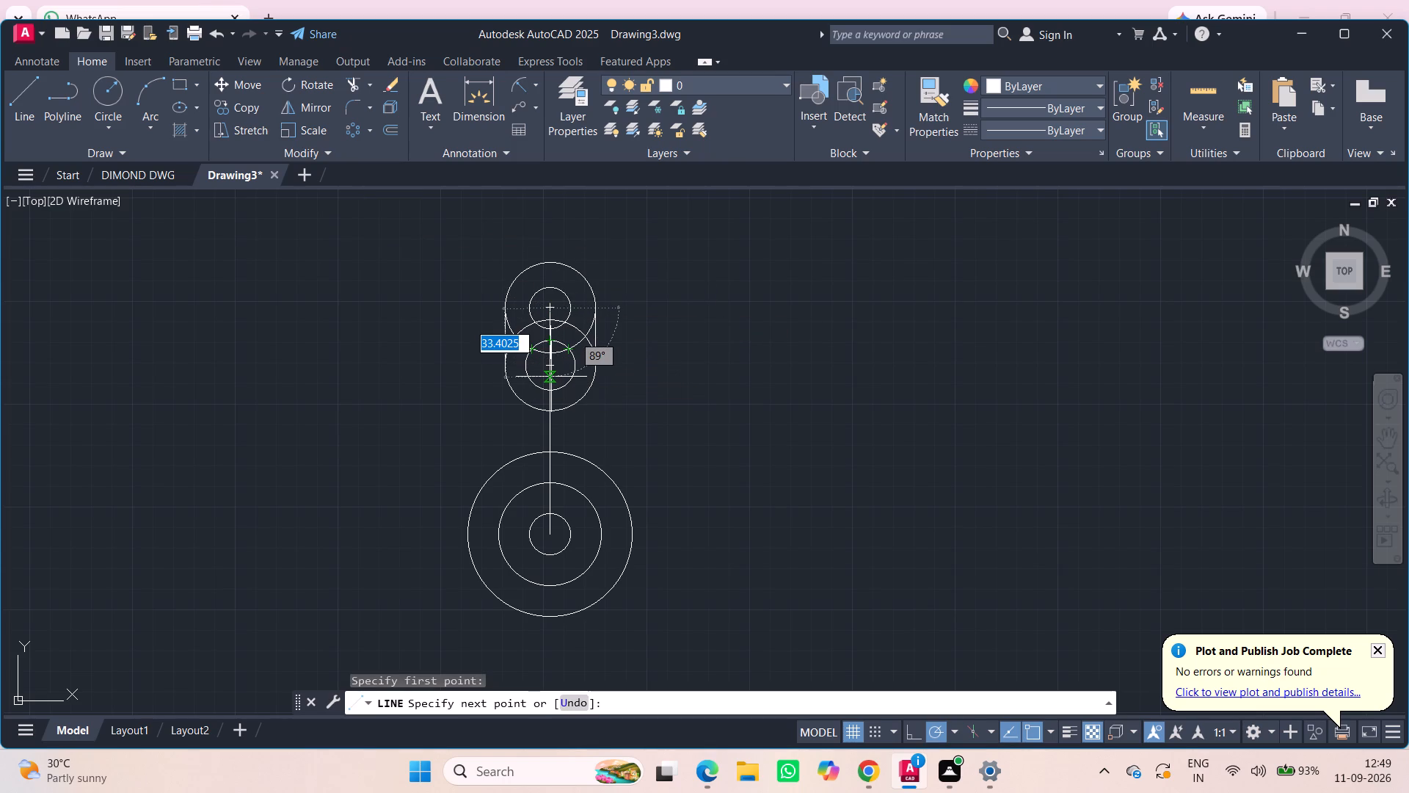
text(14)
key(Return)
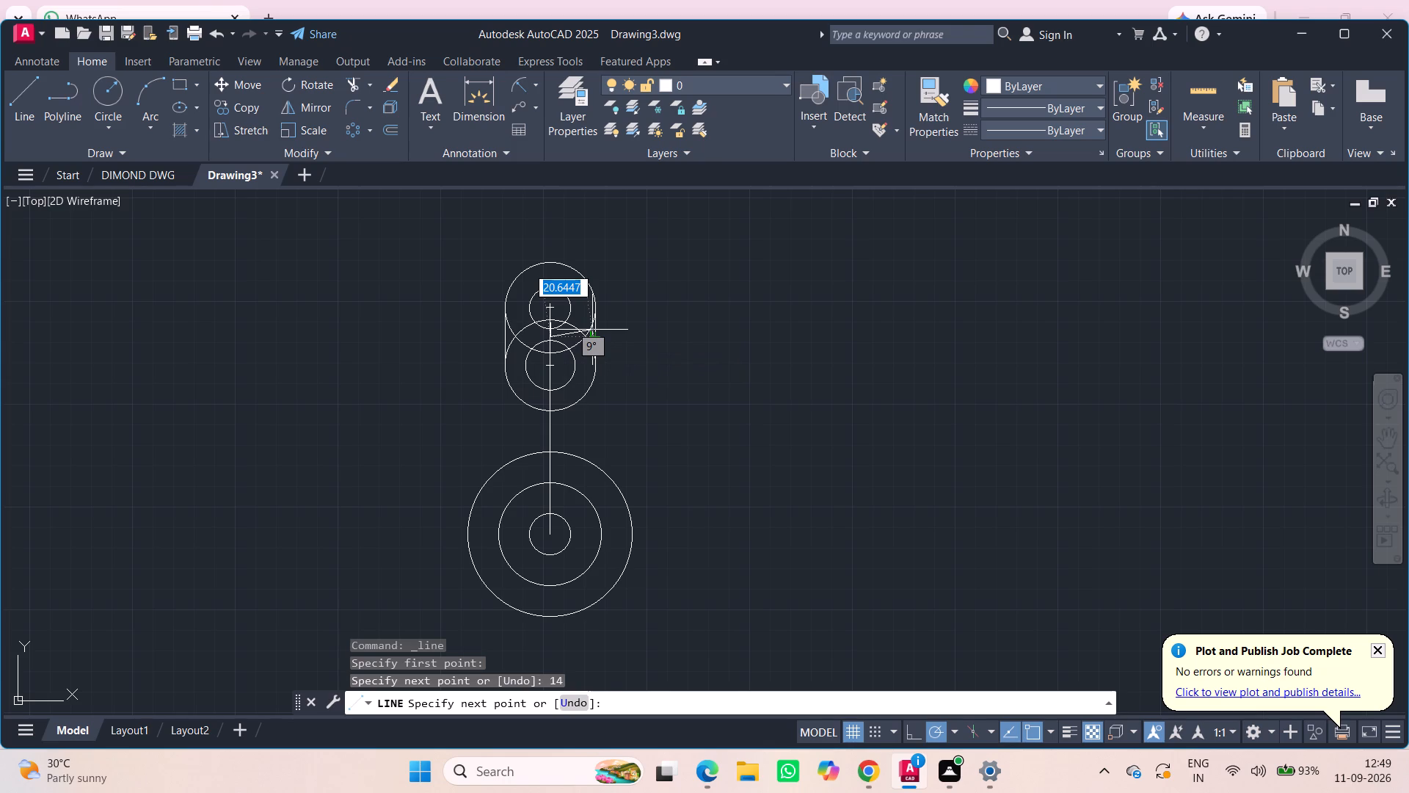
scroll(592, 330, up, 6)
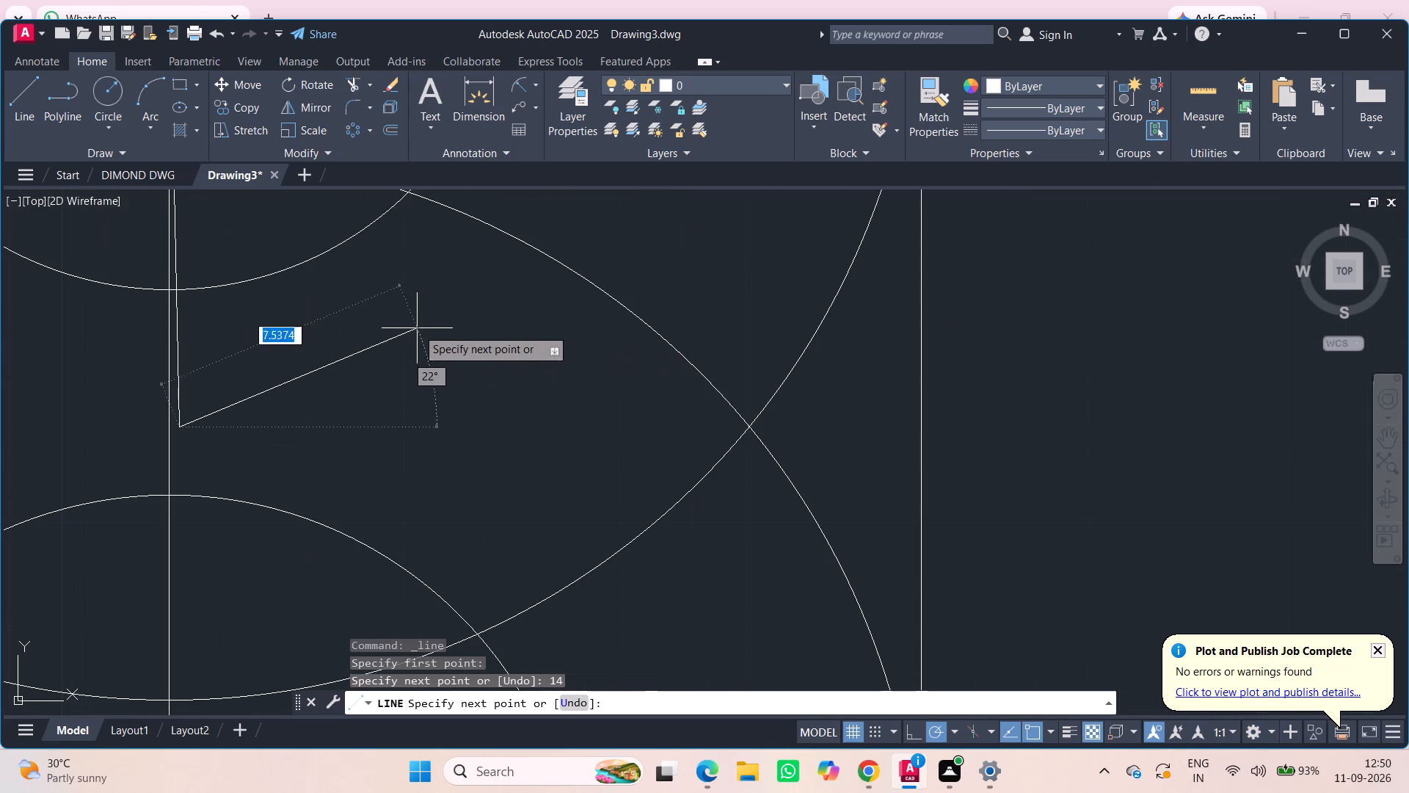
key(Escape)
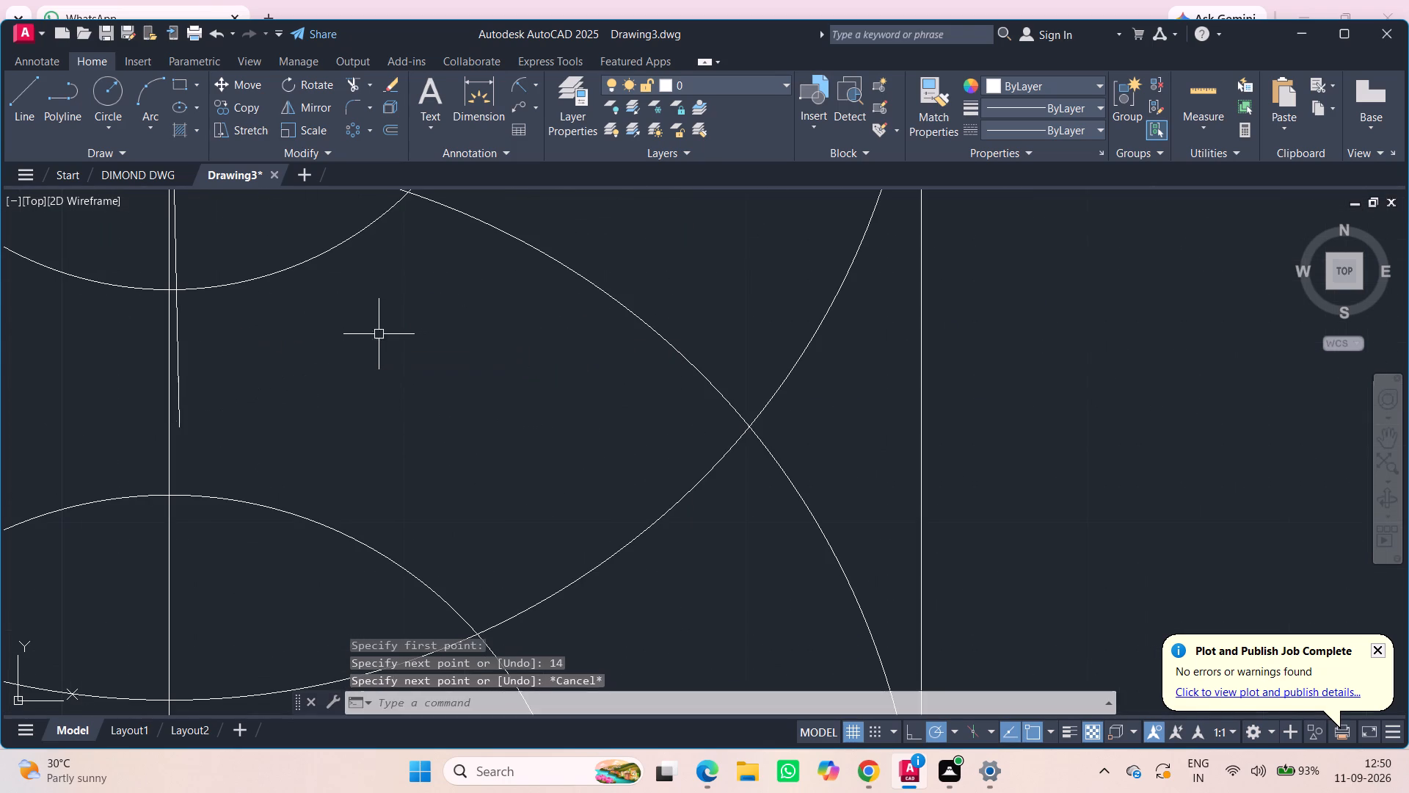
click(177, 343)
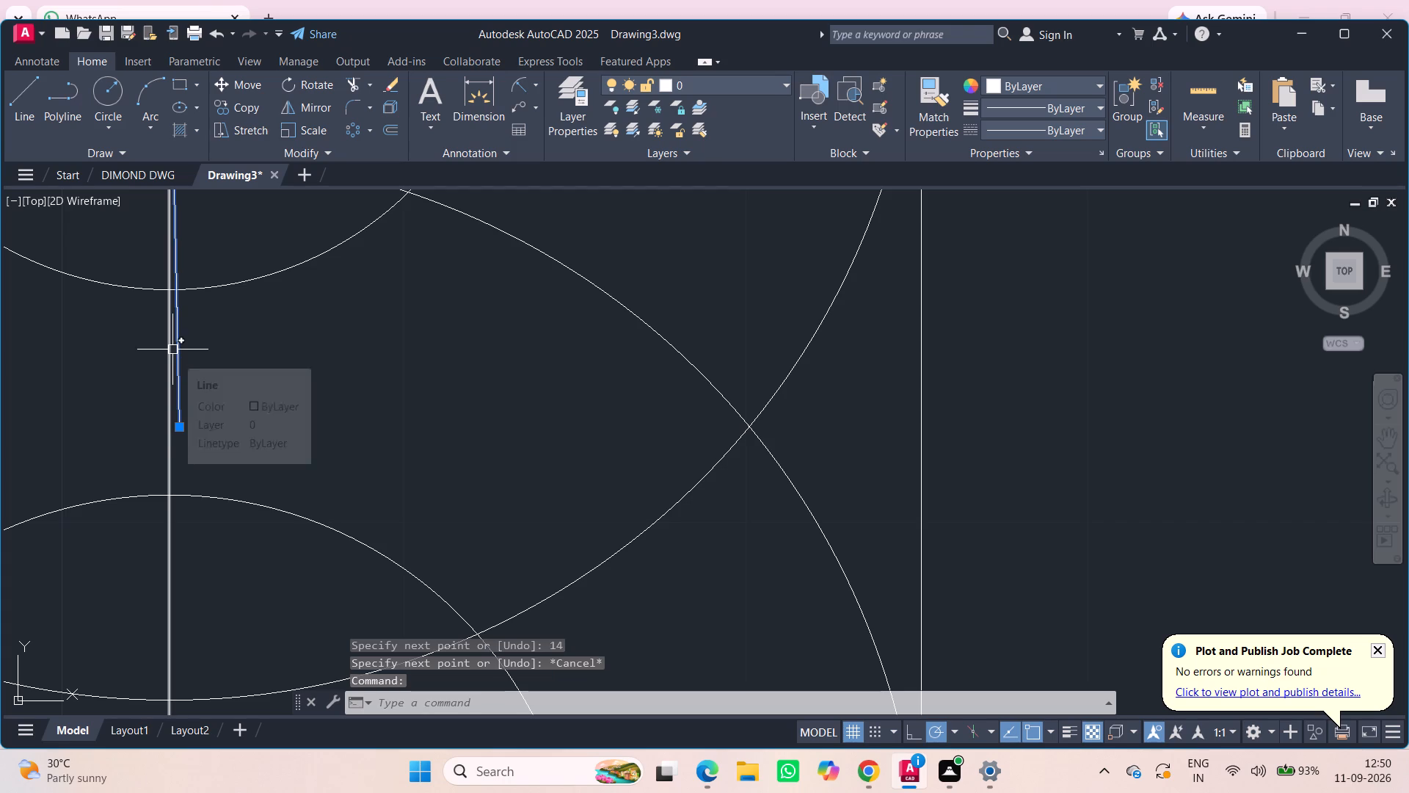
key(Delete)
Erase the 28-long vertical line joining the centres of the radius 10 and radius 12 circles.
scroll(228, 352, down, 1)
middle_drag(287, 376, 447, 391)
scroll(429, 393, down, 2)
click(395, 395)
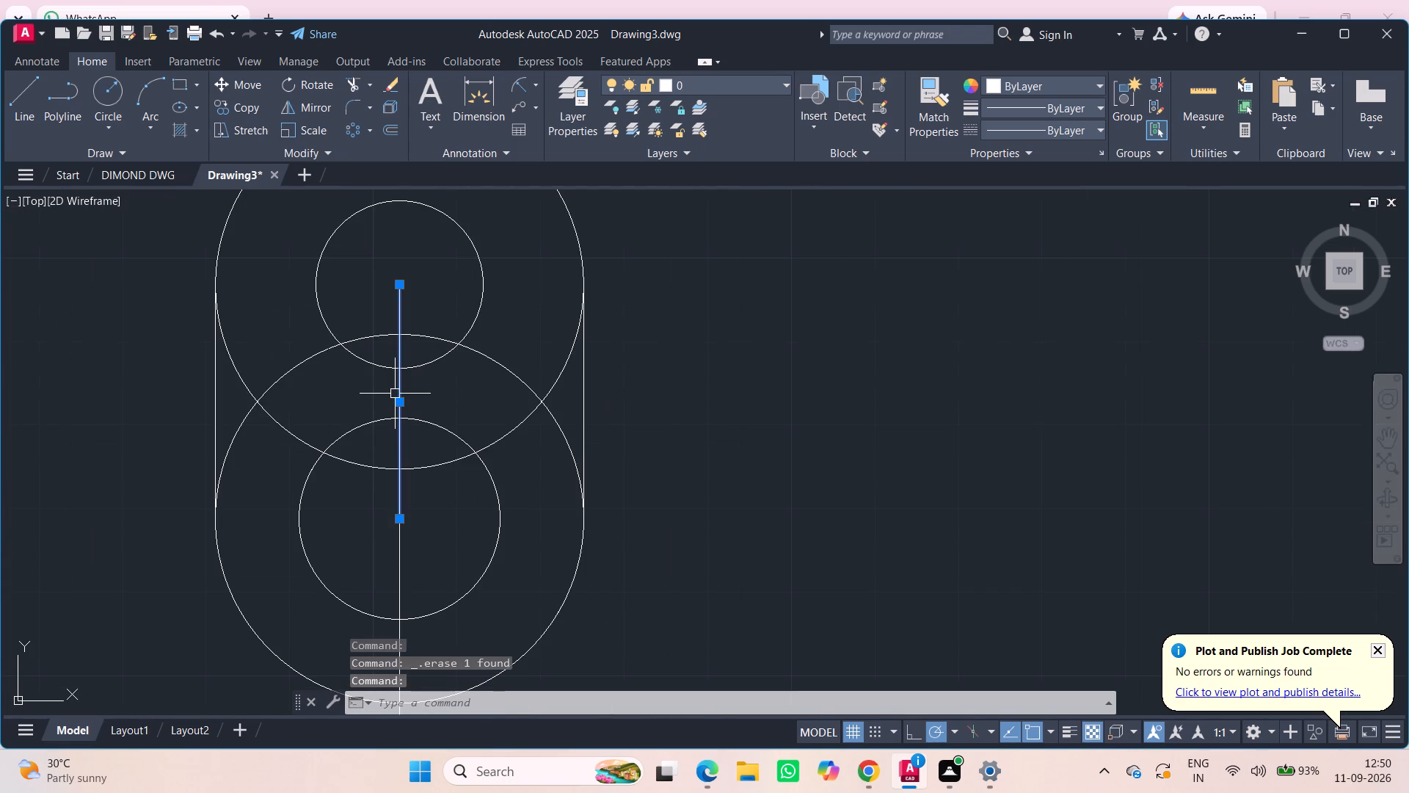
key(Delete)
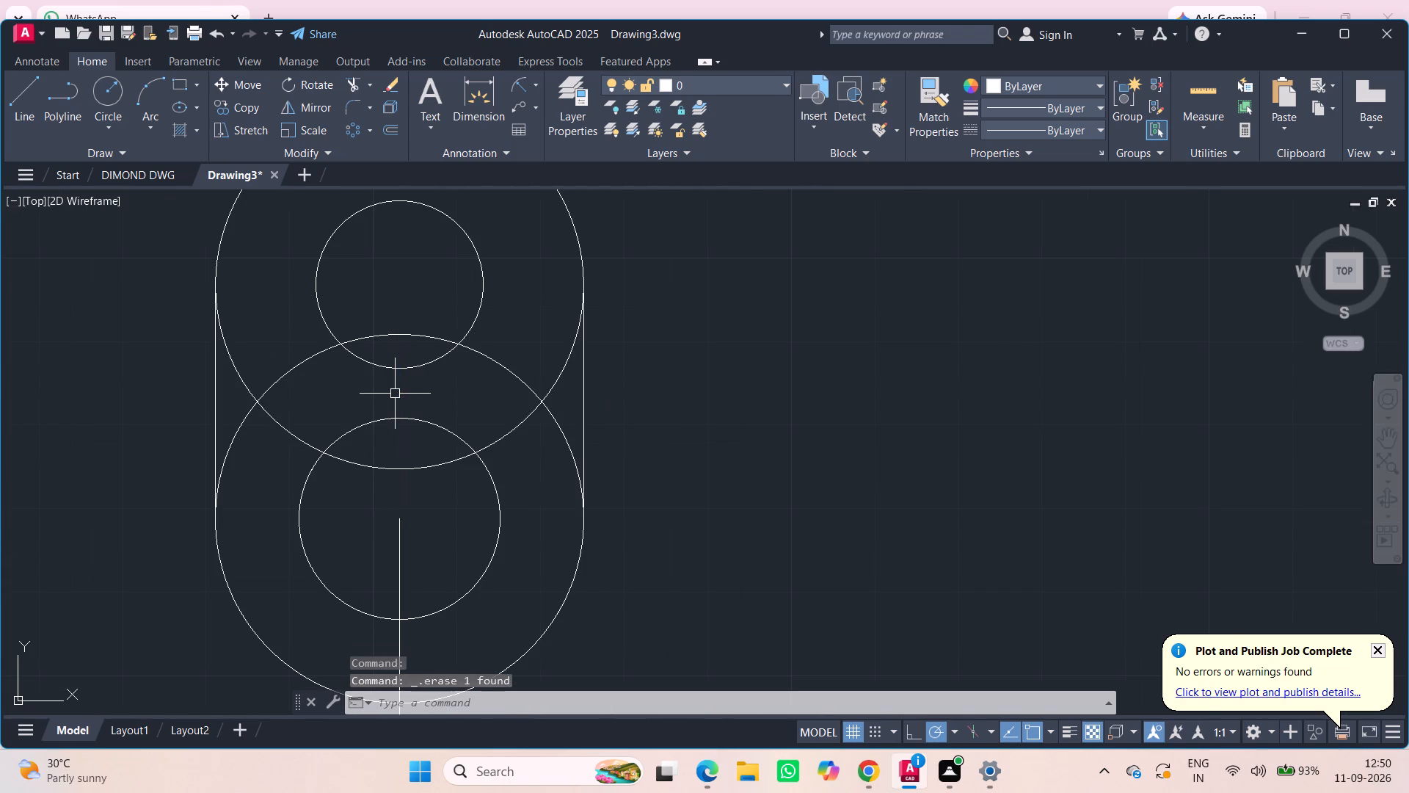
Draw a vertical line 14 long downward from the centre of the radius 10 circle.
click(17, 118)
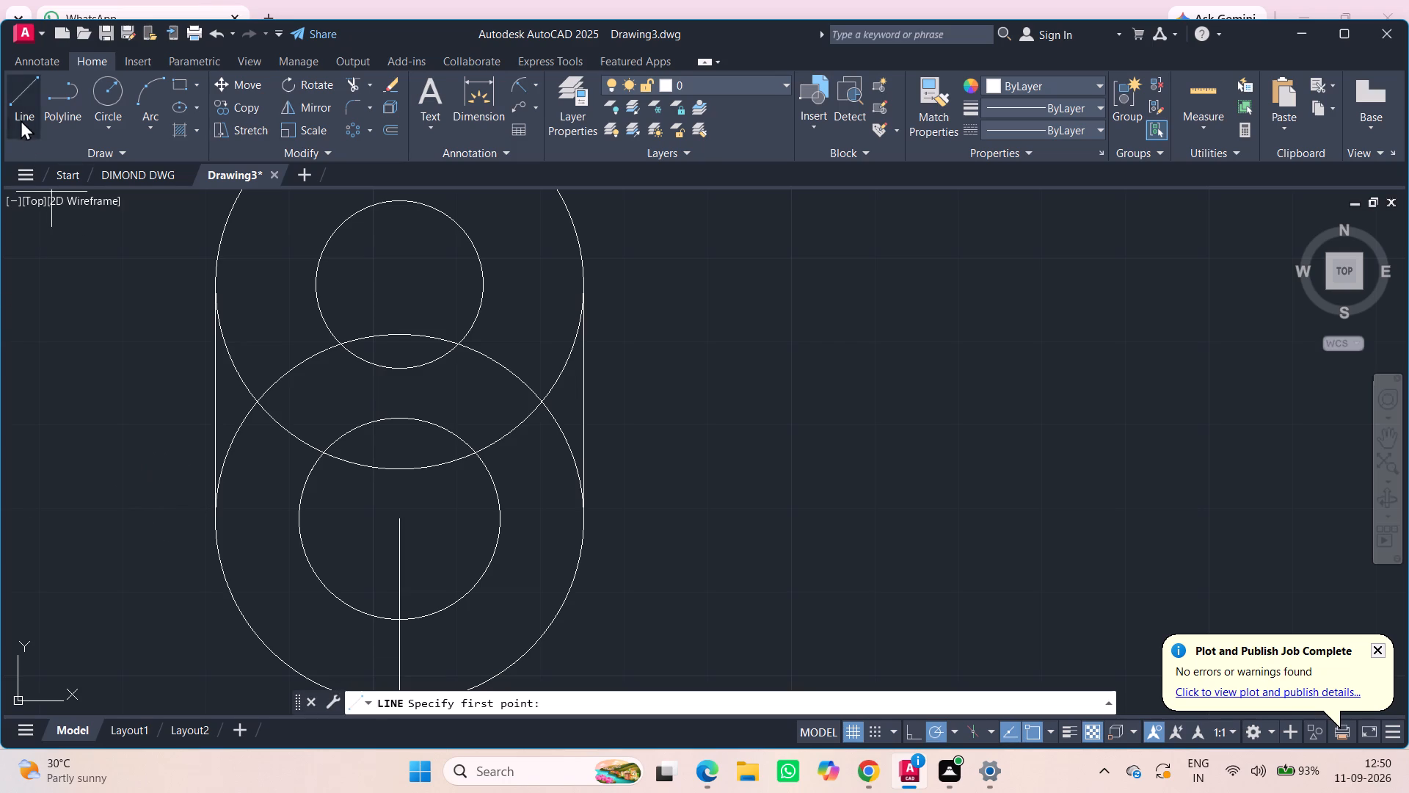
click(398, 288)
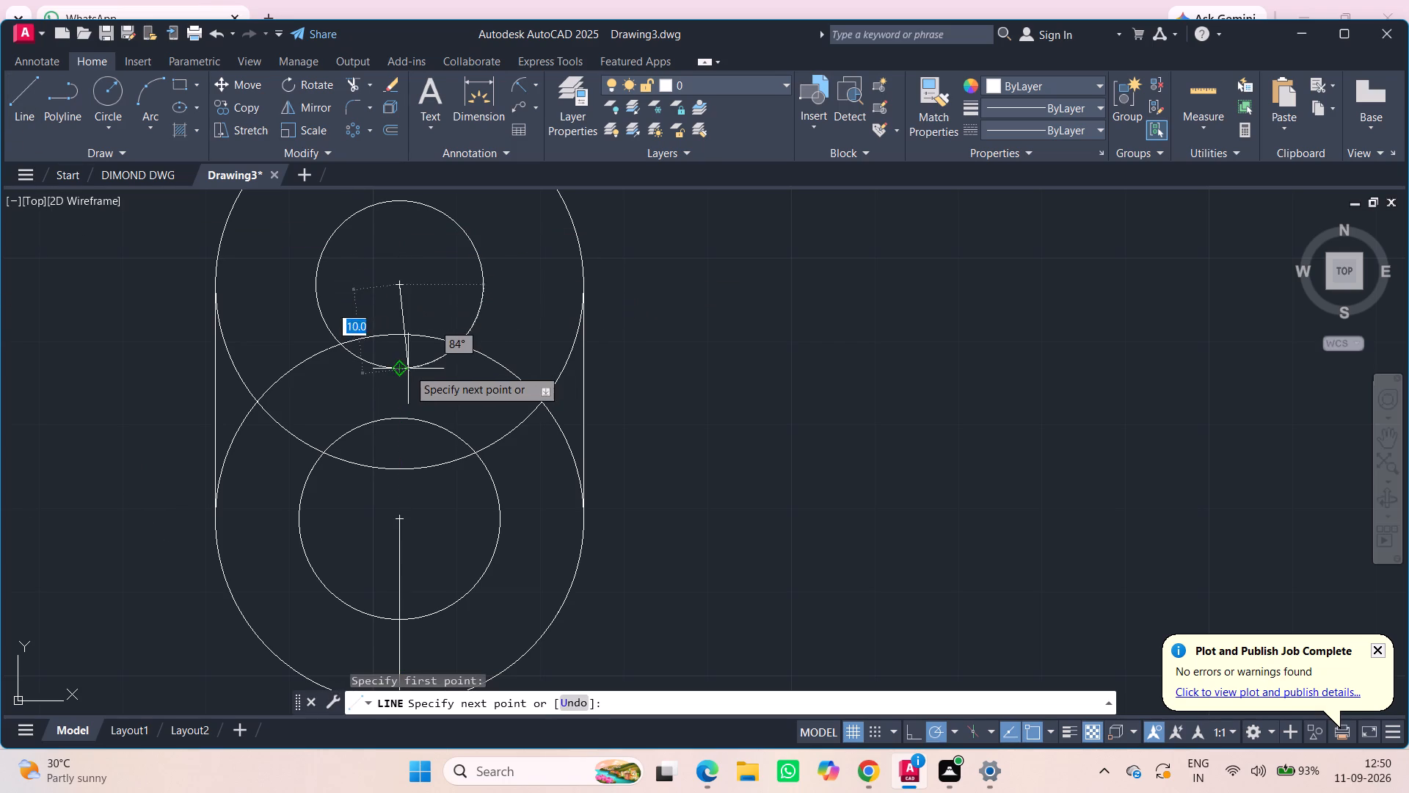
text(14)
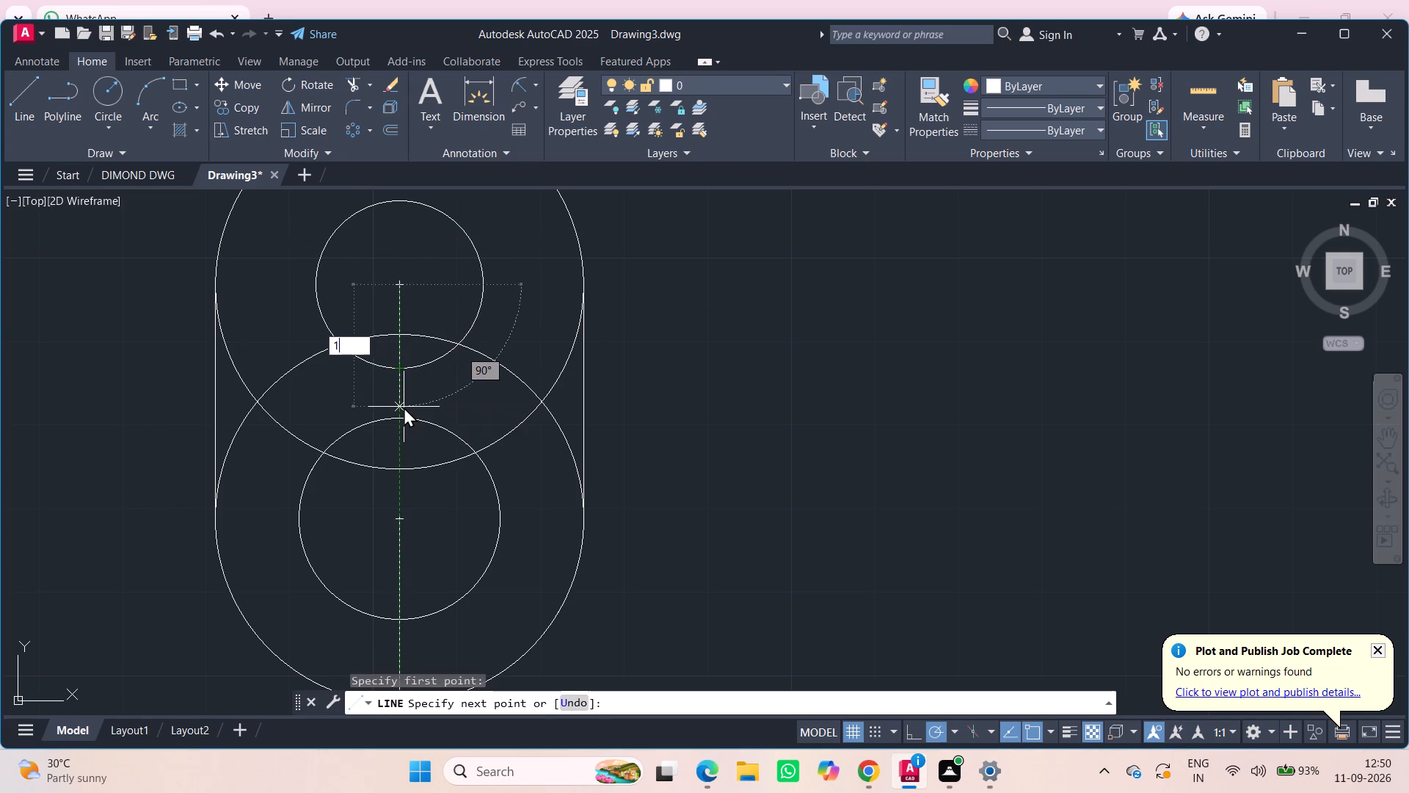
key(Return)
key(Escape)
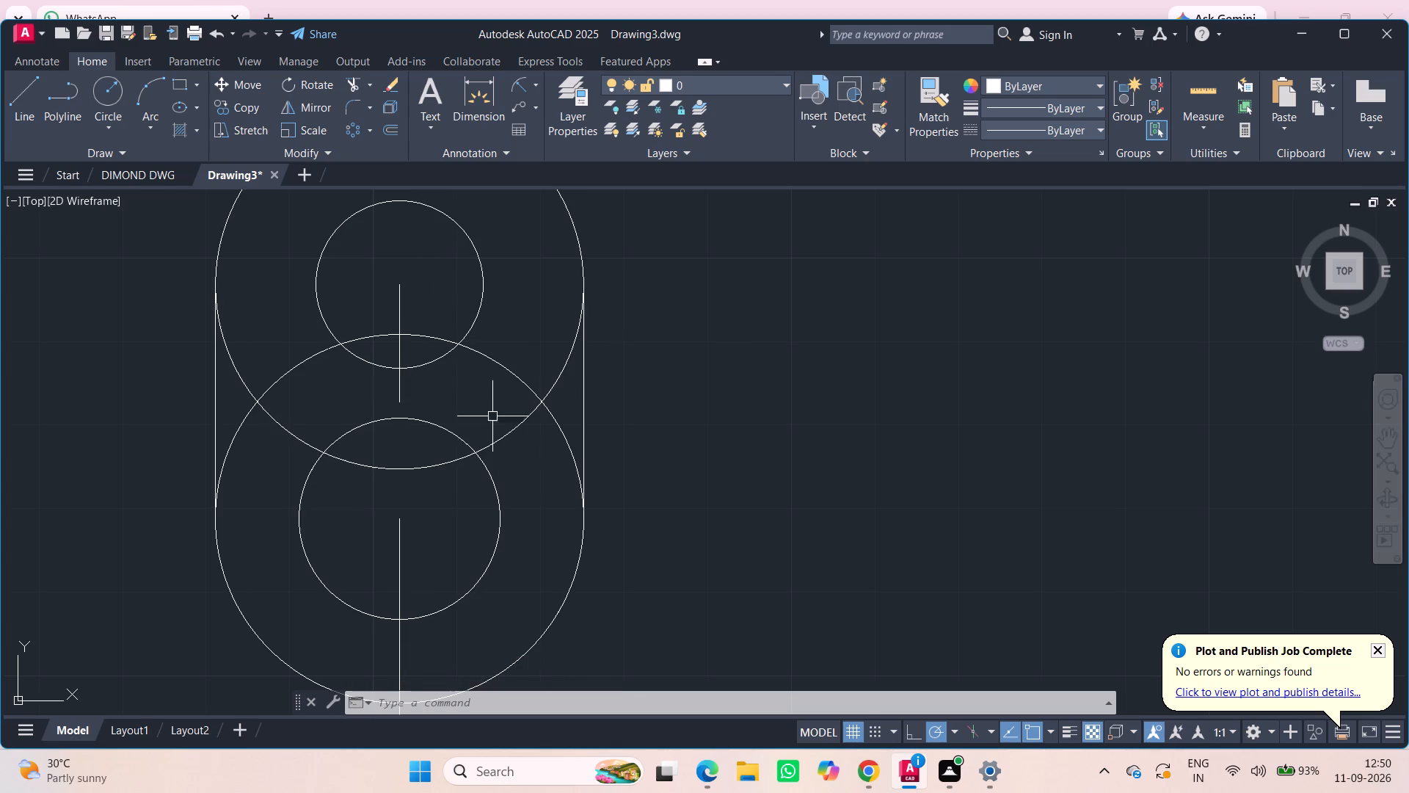
Draw a horizontal line from the 14-long line's lower end to its right, and continue back across to its left.
click(23, 113)
click(400, 399)
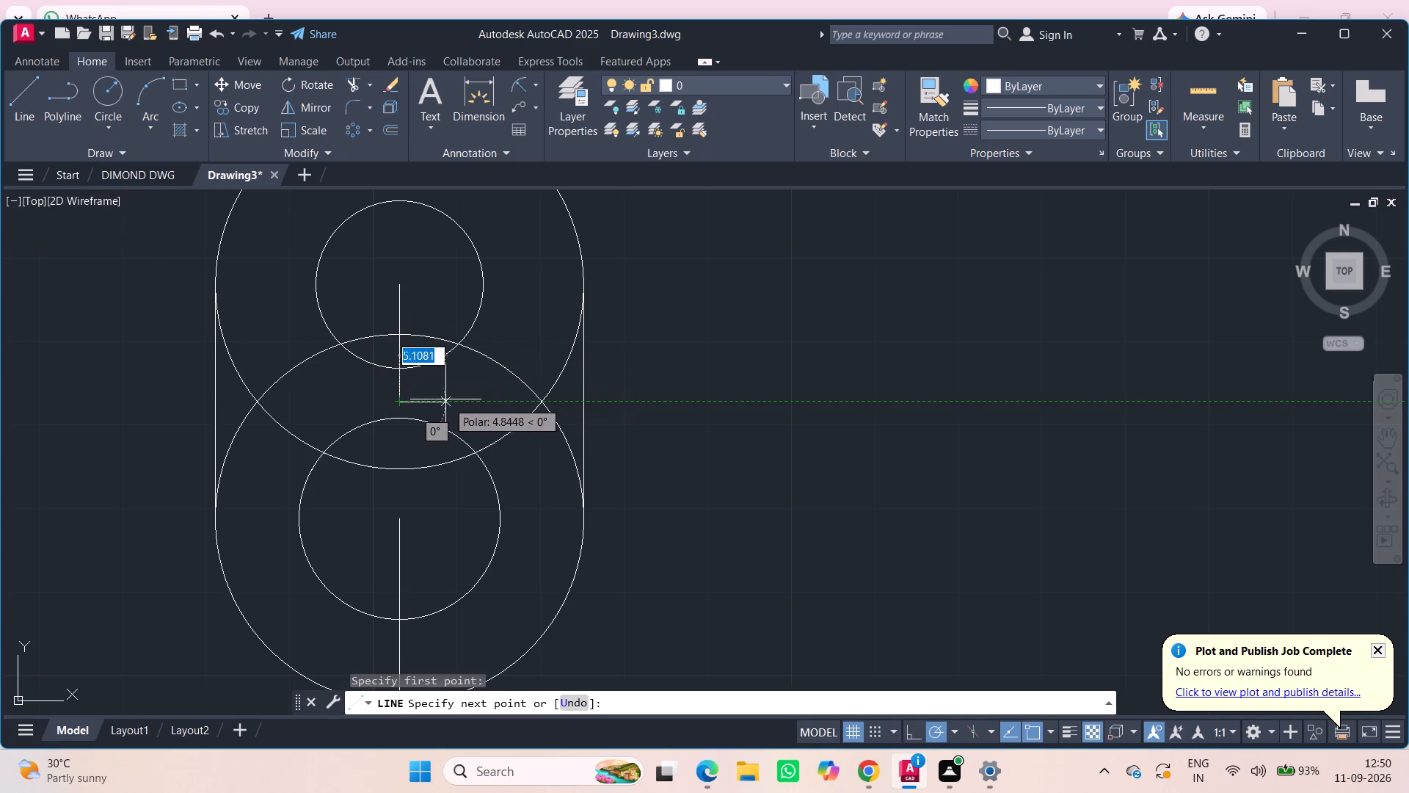
click(498, 403)
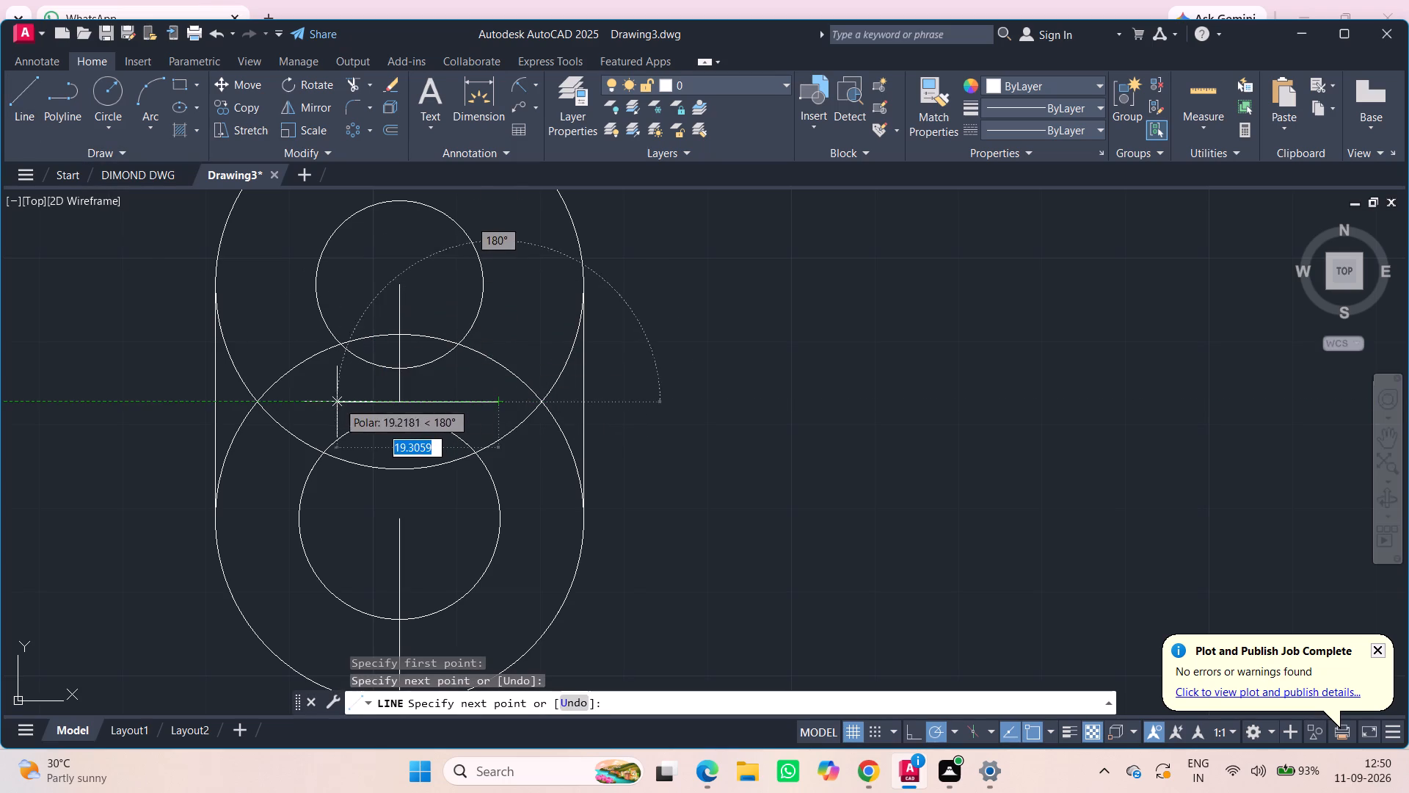
click(293, 407)
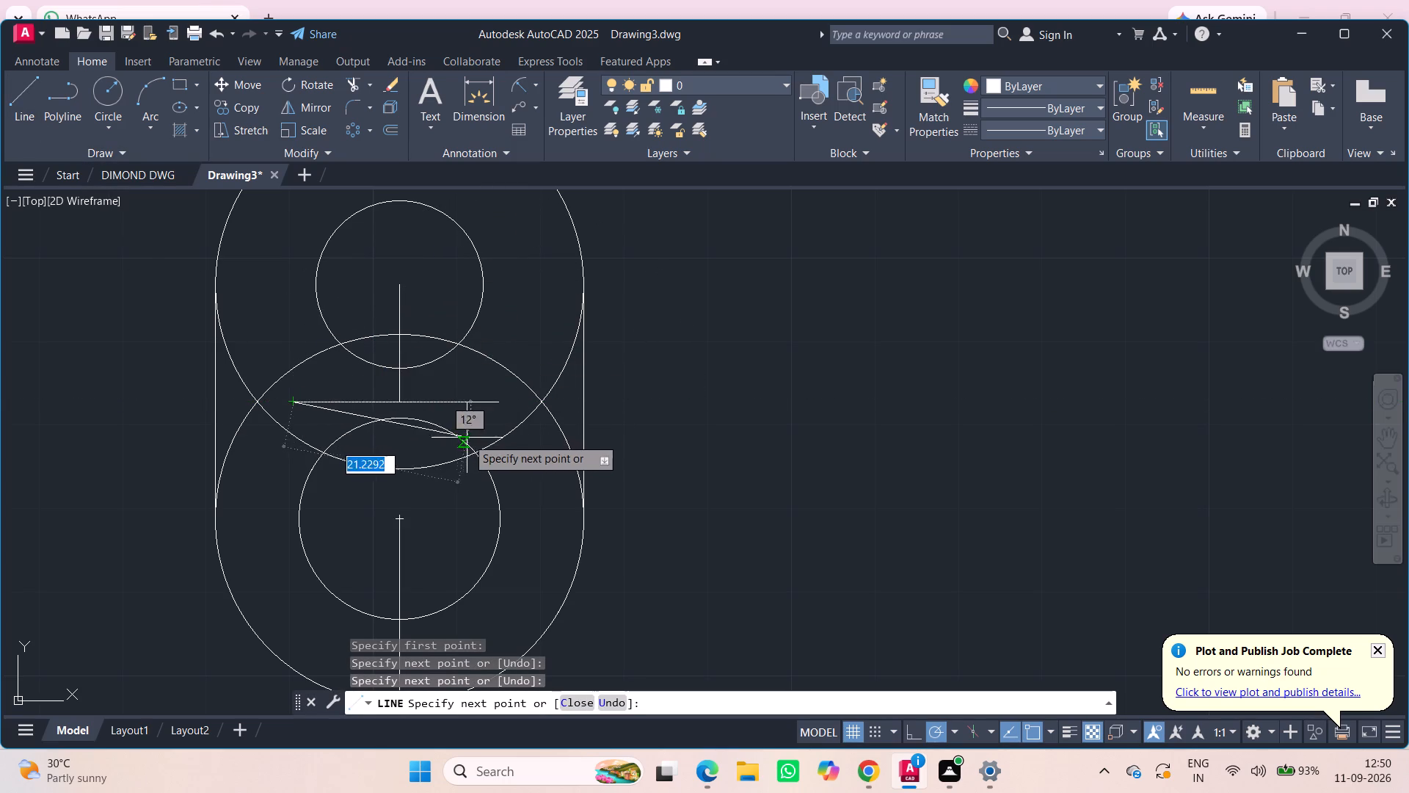
key(Escape)
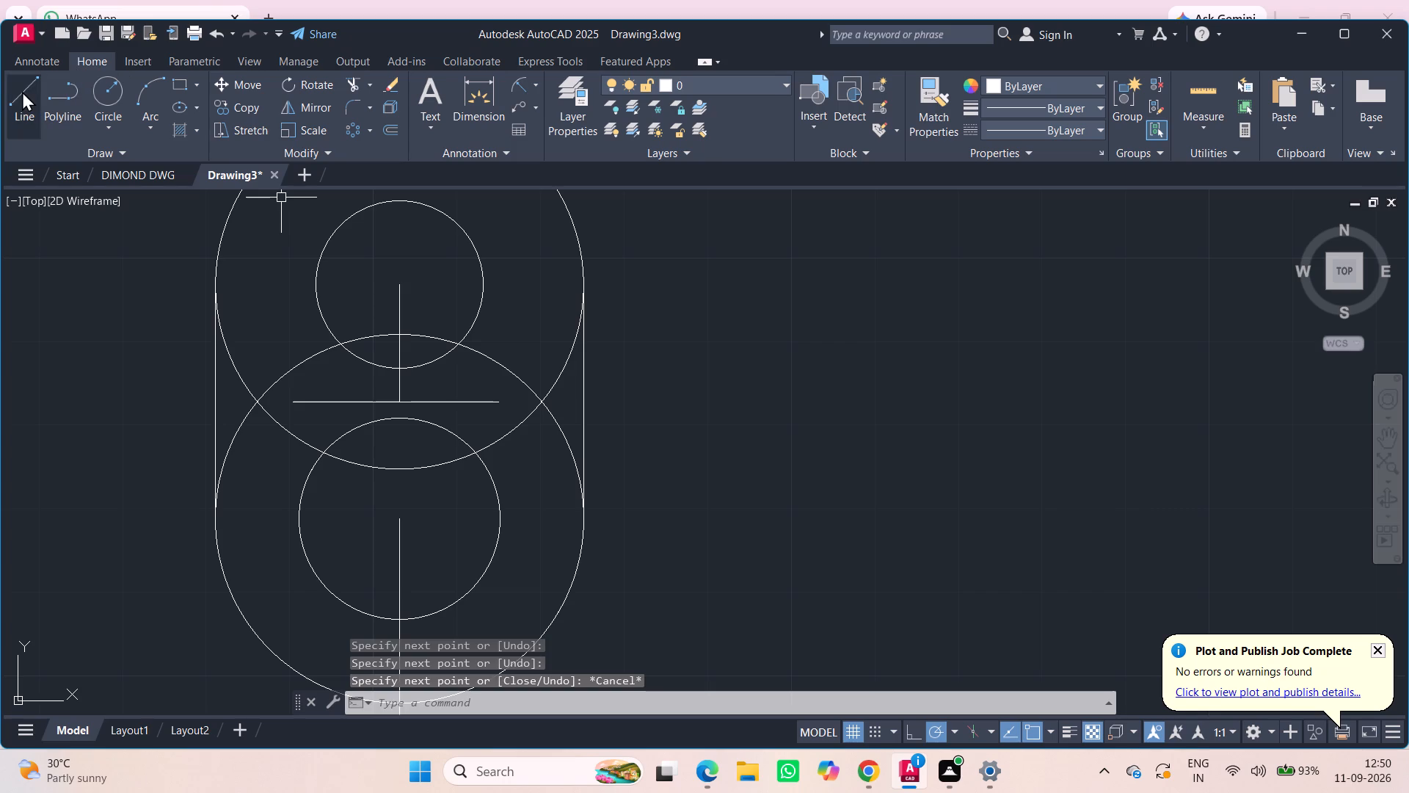
Draw vertical lines from the radius 10 circle's right and left quadrants down to the horizontal line.
click(22, 91)
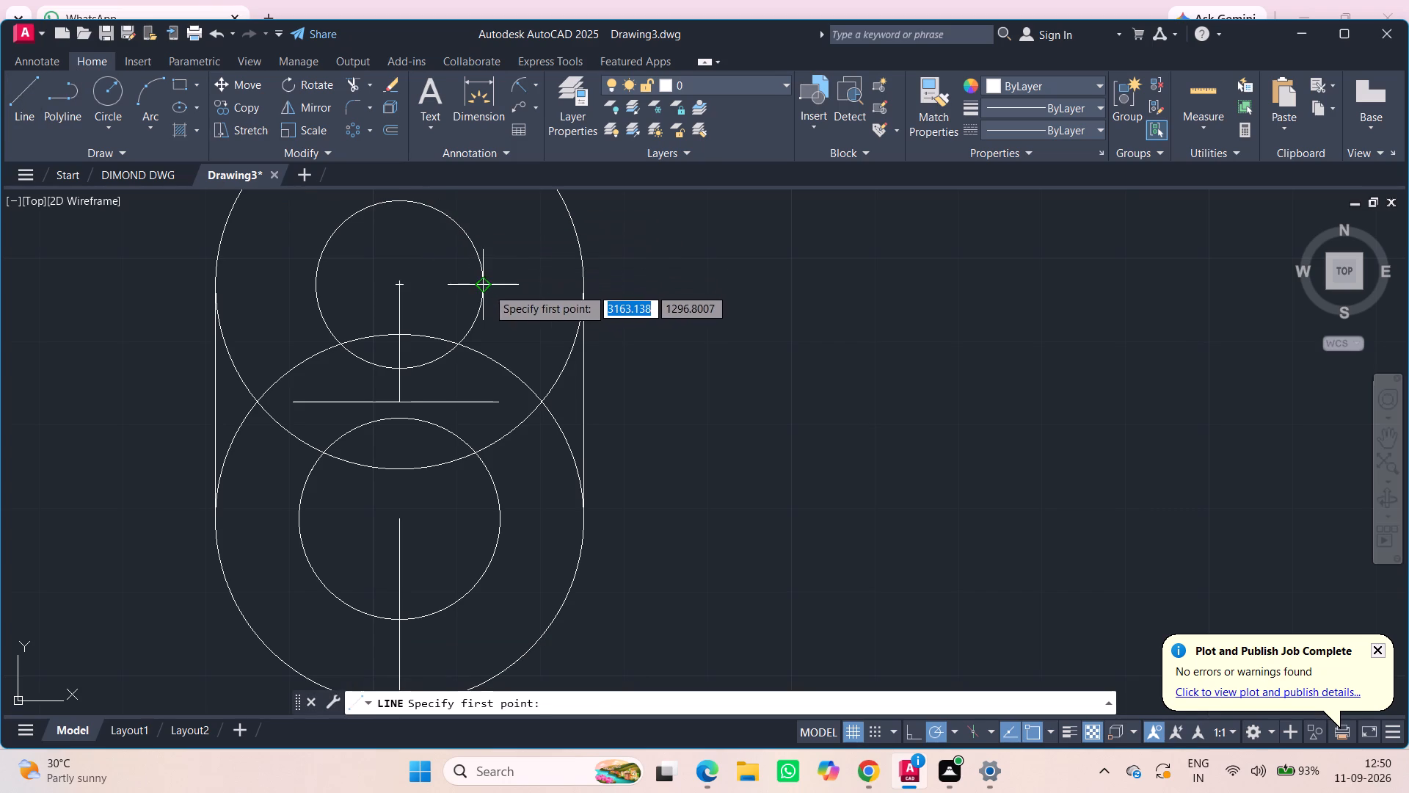
click(488, 289)
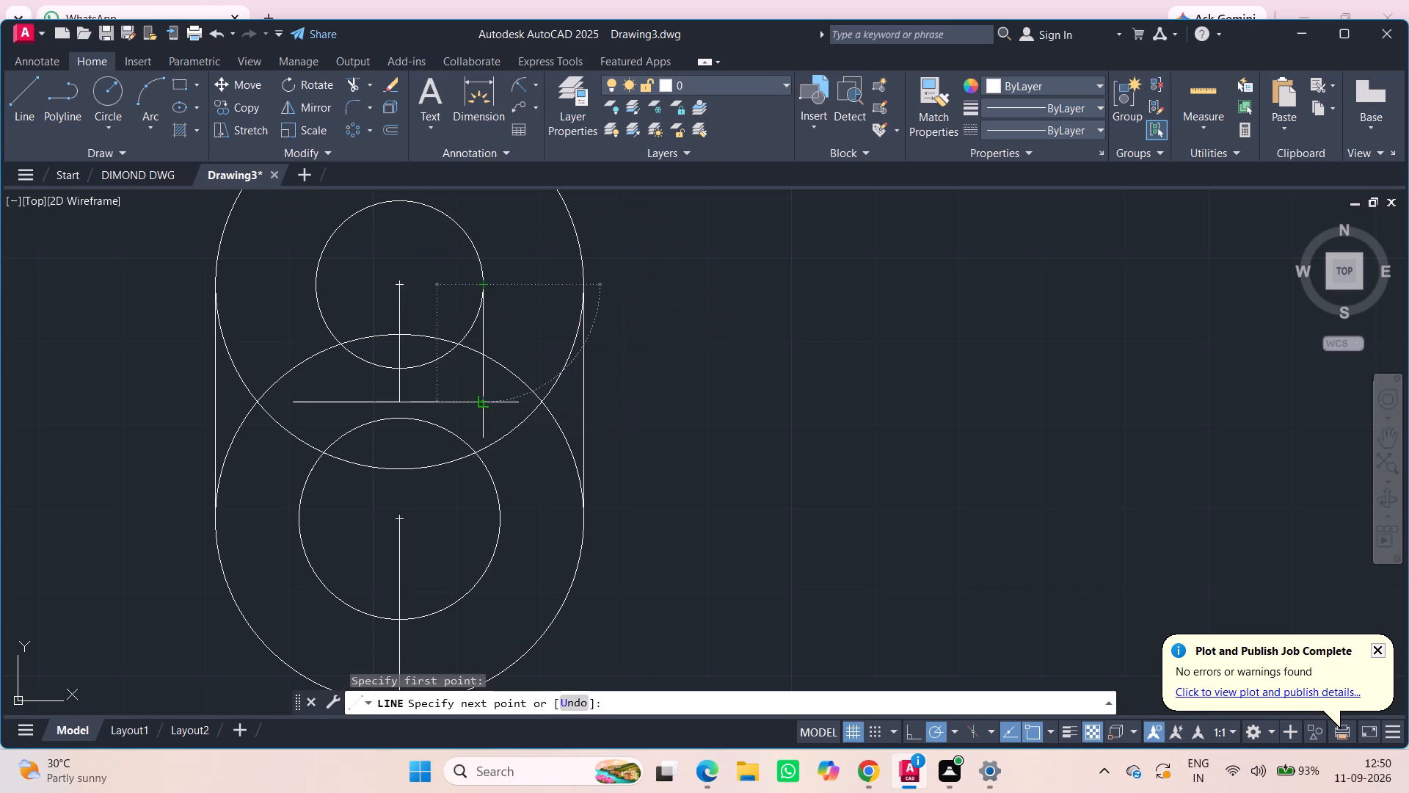
click(482, 399)
key(Escape)
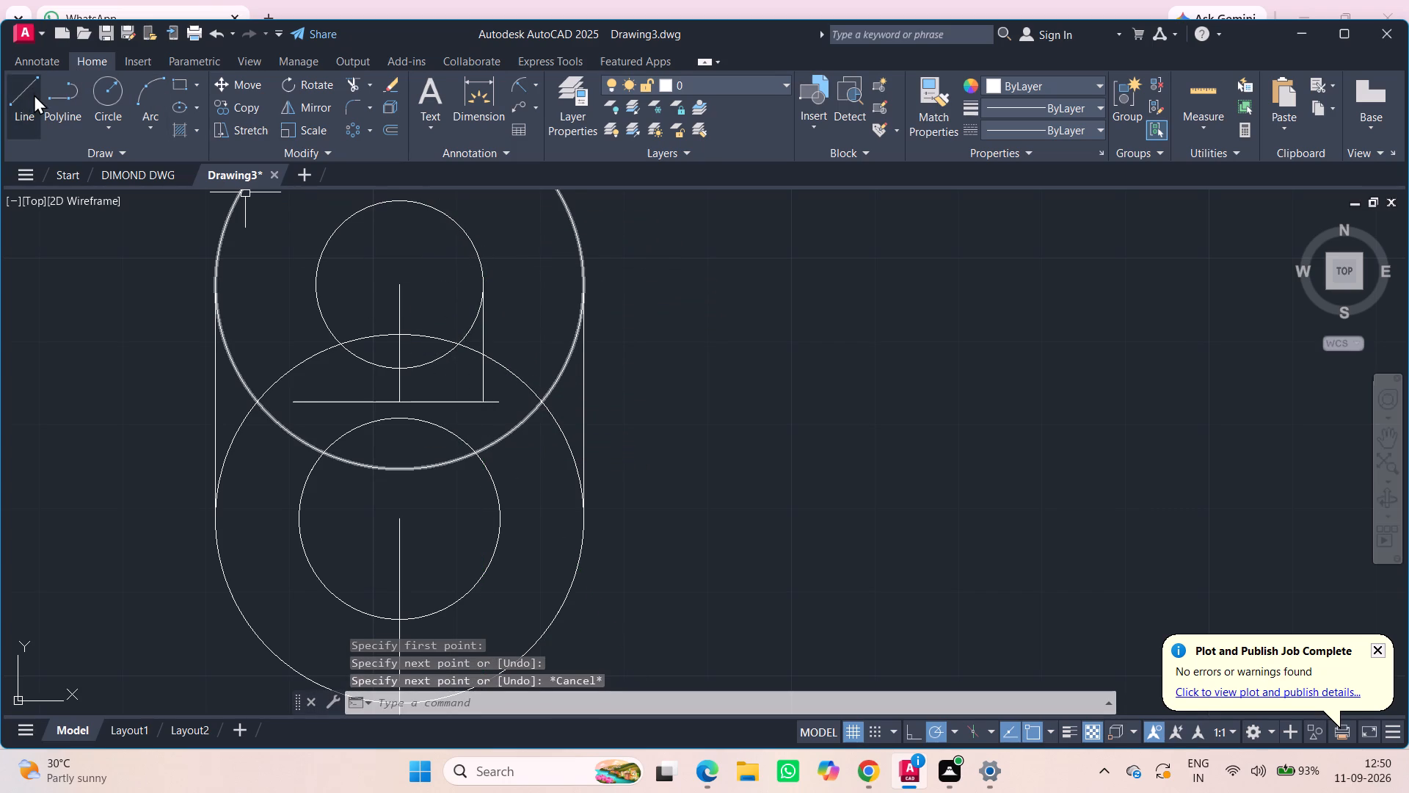
click(32, 94)
click(310, 287)
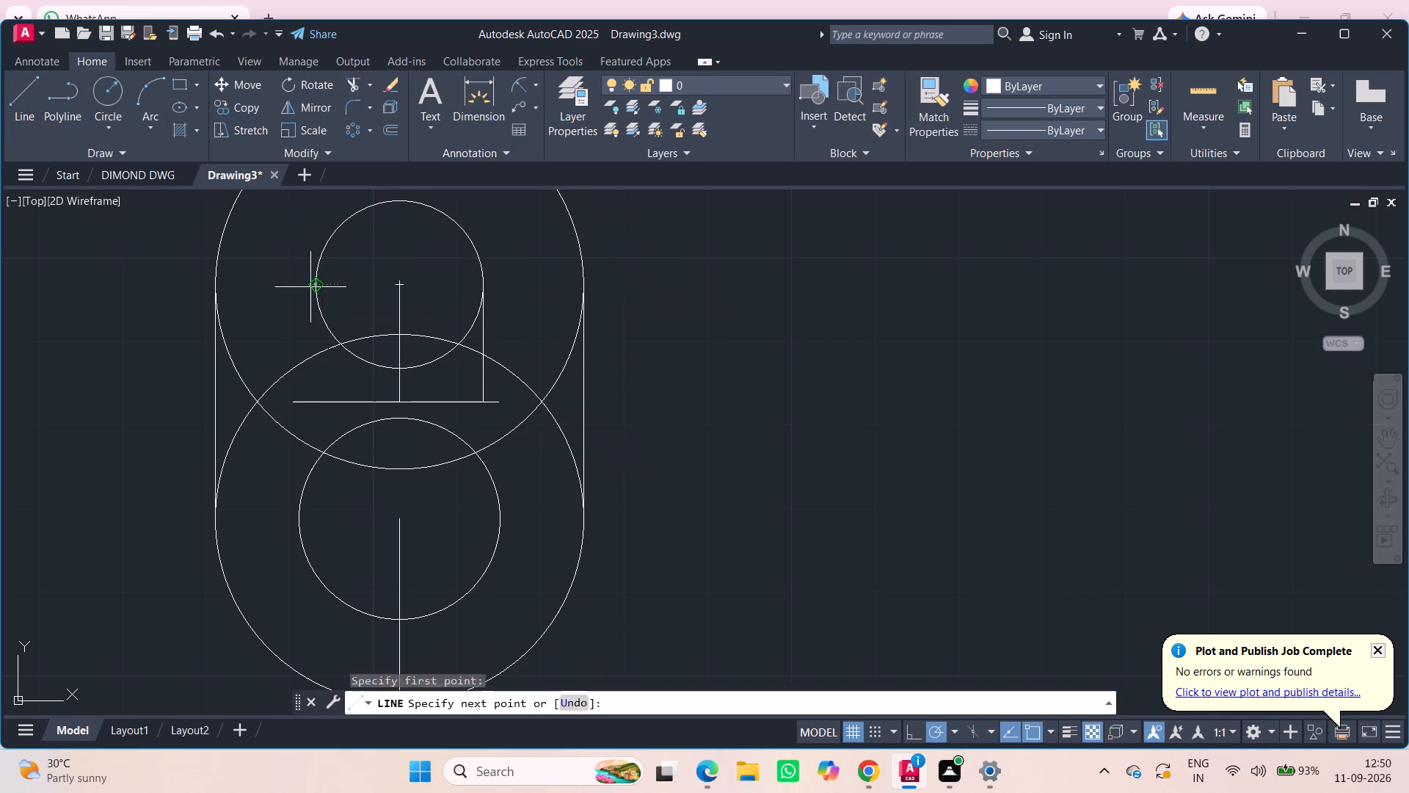
click(317, 406)
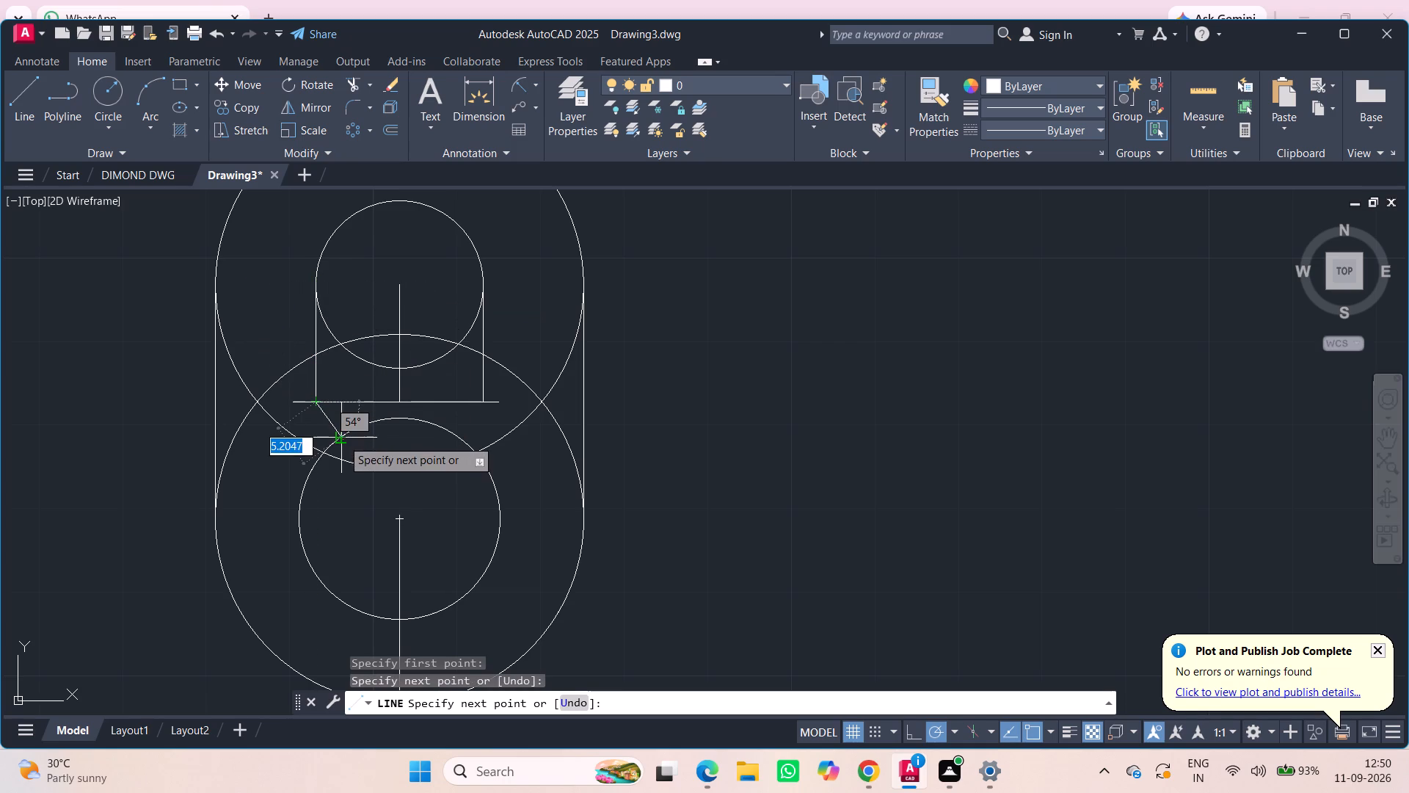
key(Escape)
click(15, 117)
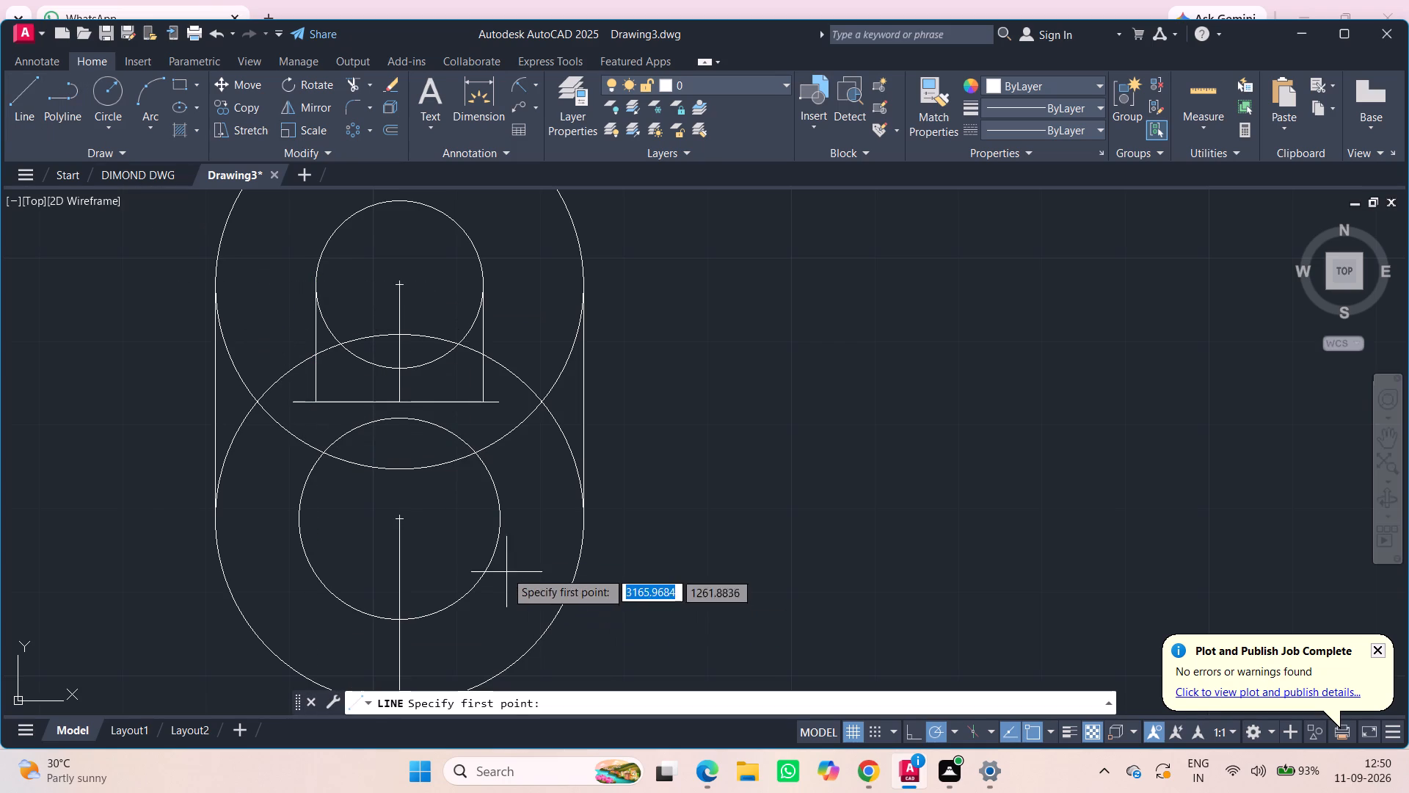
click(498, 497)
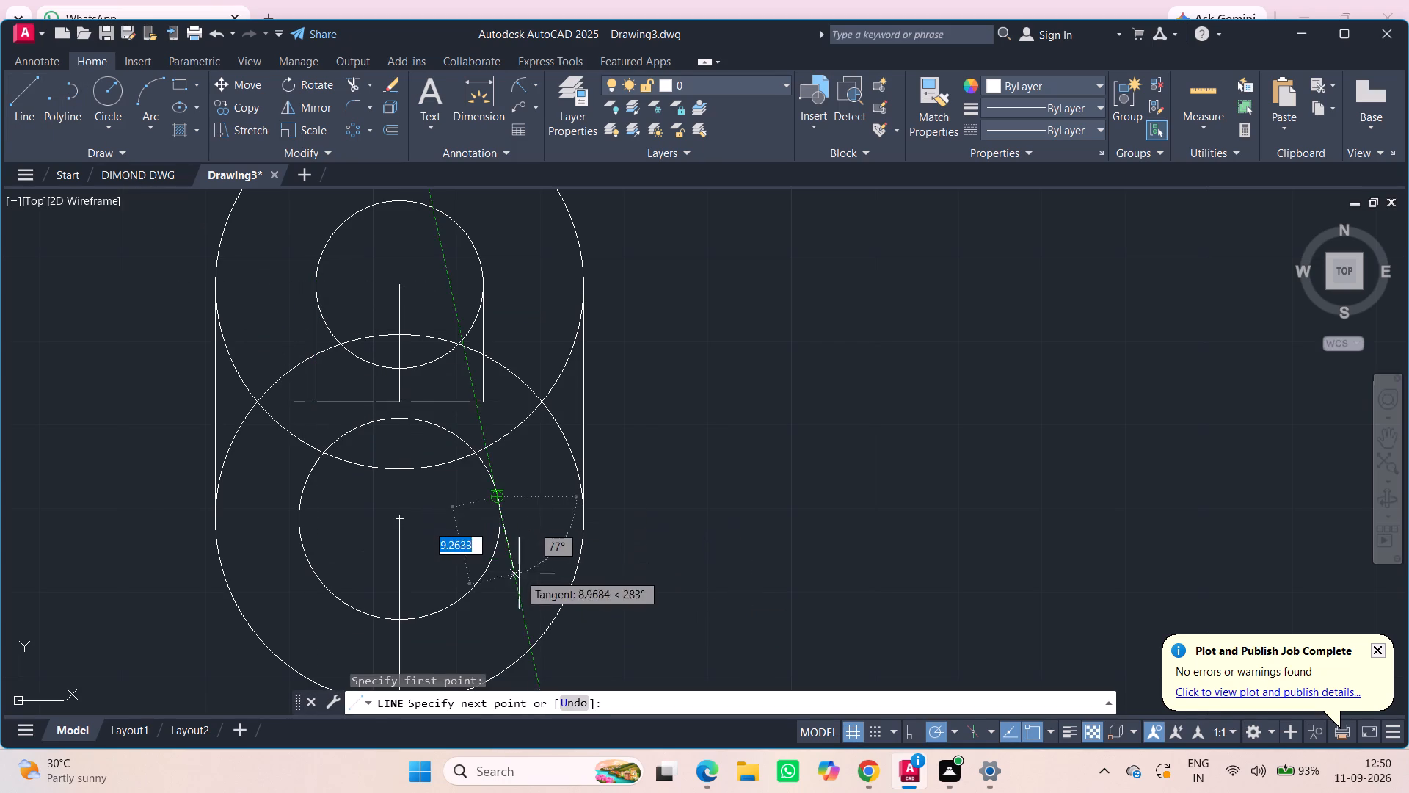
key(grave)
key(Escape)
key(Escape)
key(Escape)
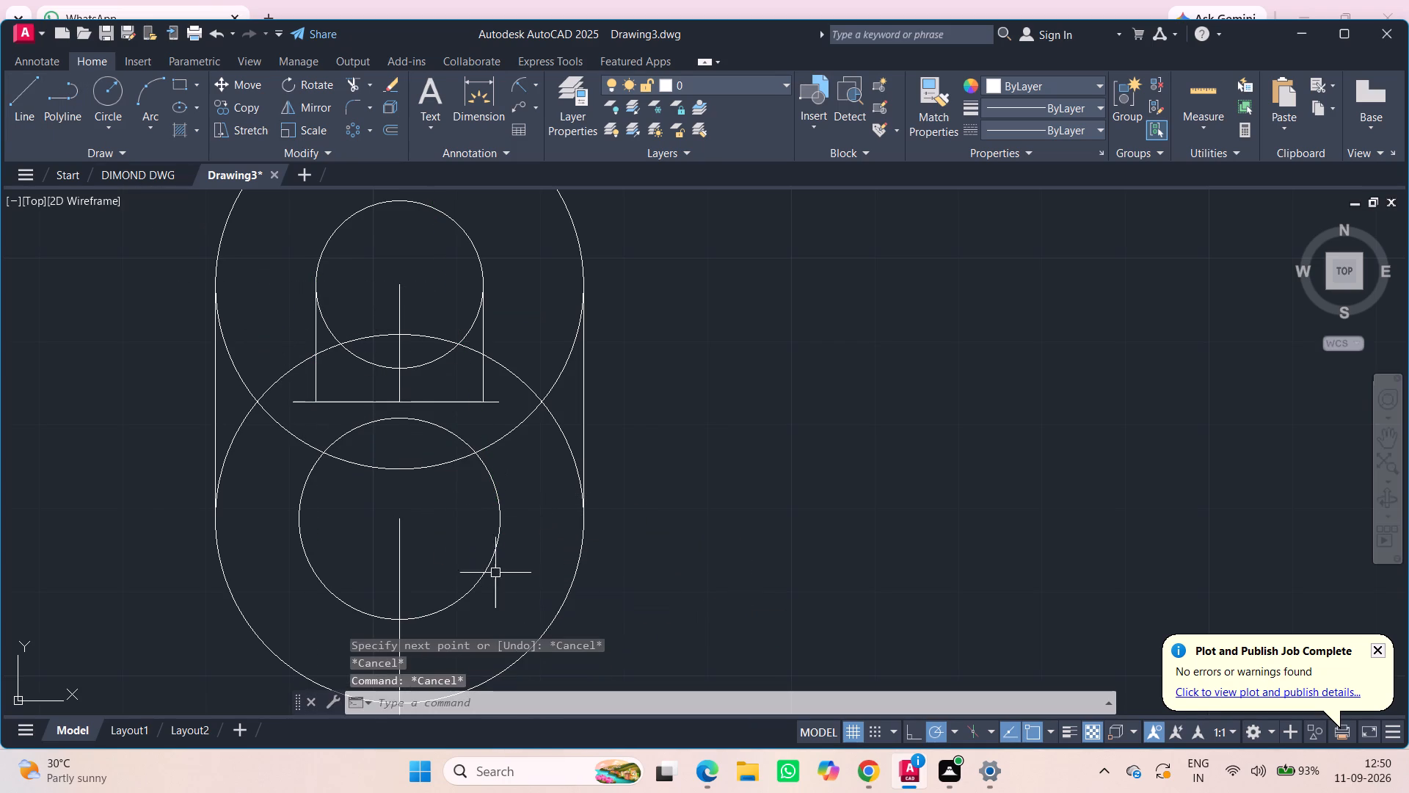
Draw vertical lines from the radius 12 circle's right and left quadrants up to the horizontal line's level.
click(23, 102)
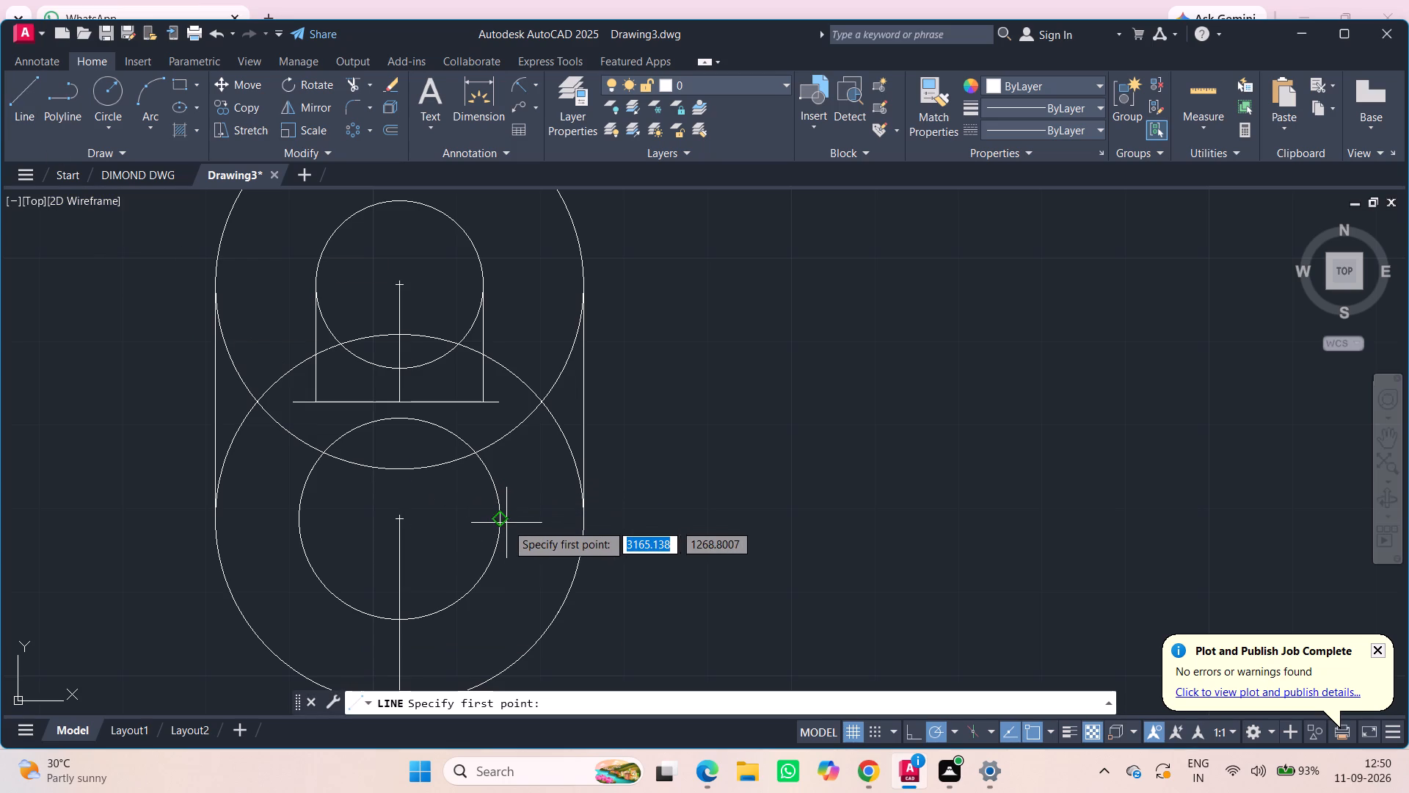
click(503, 521)
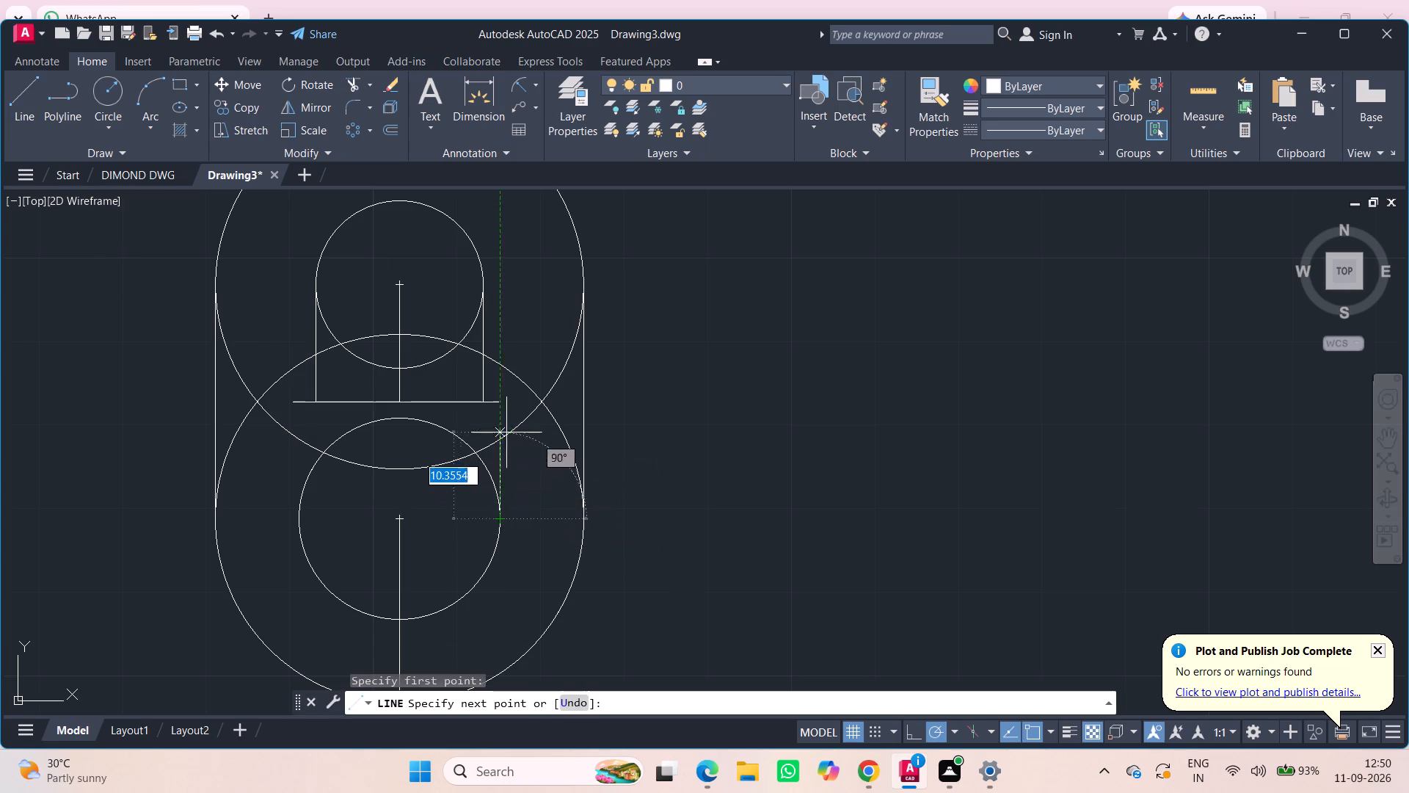
click(498, 410)
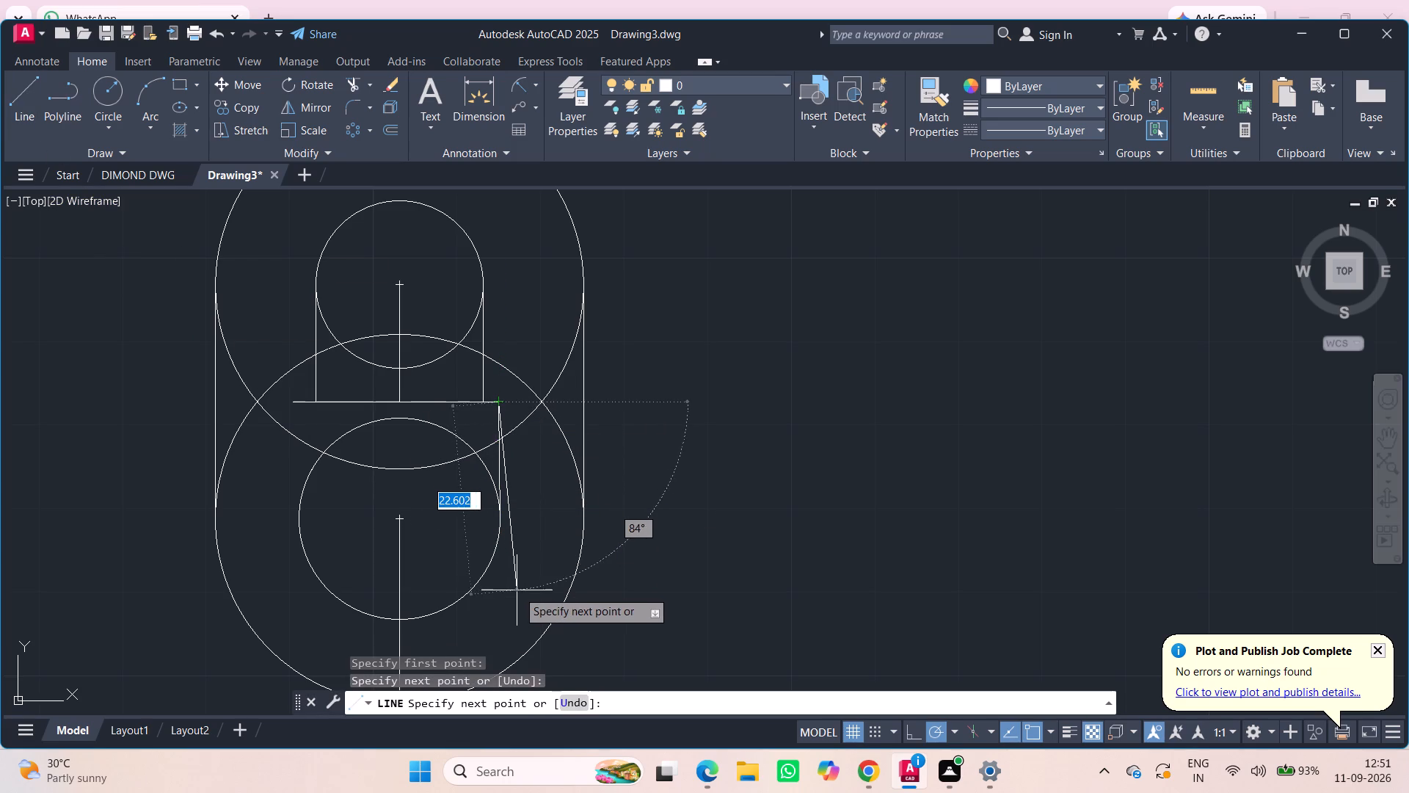
key(Escape)
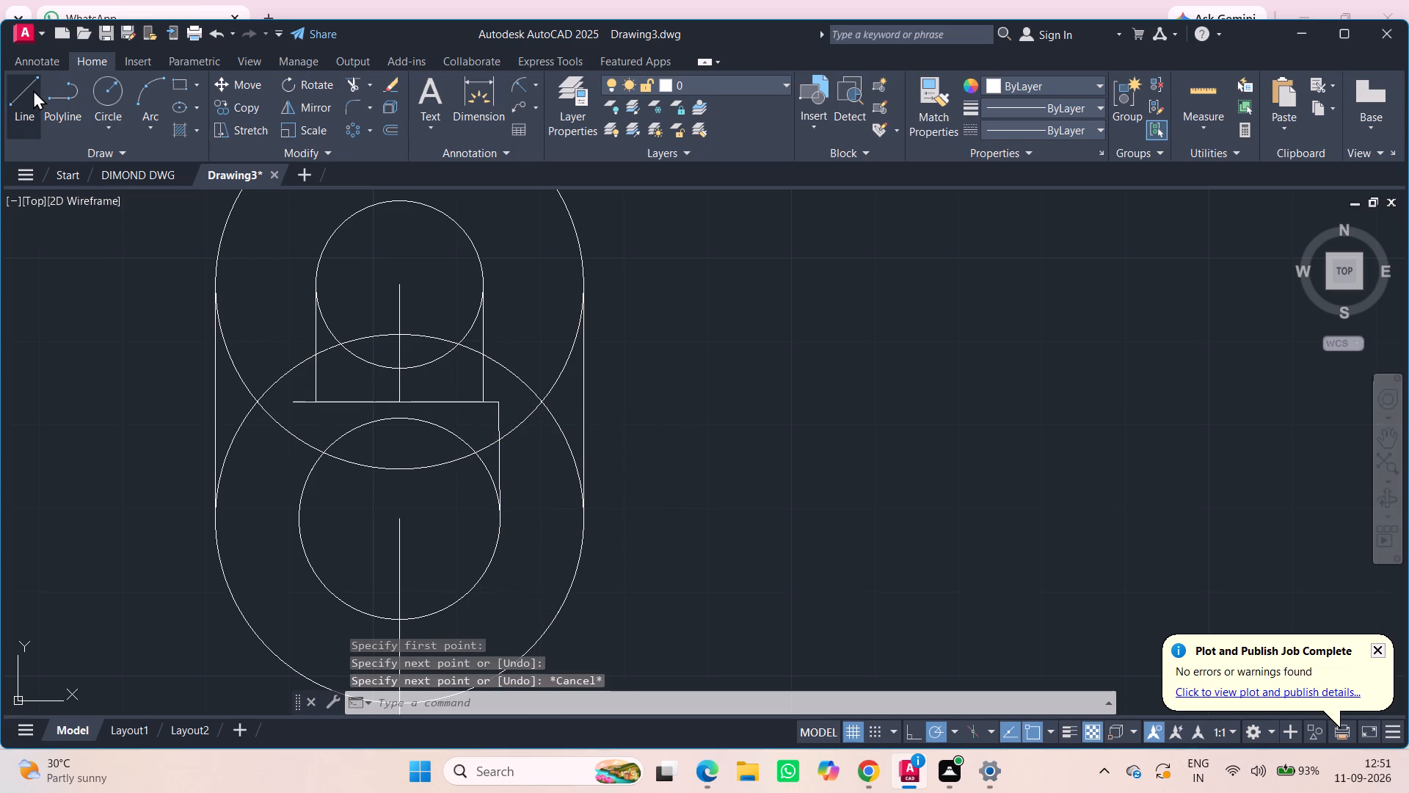
click(33, 90)
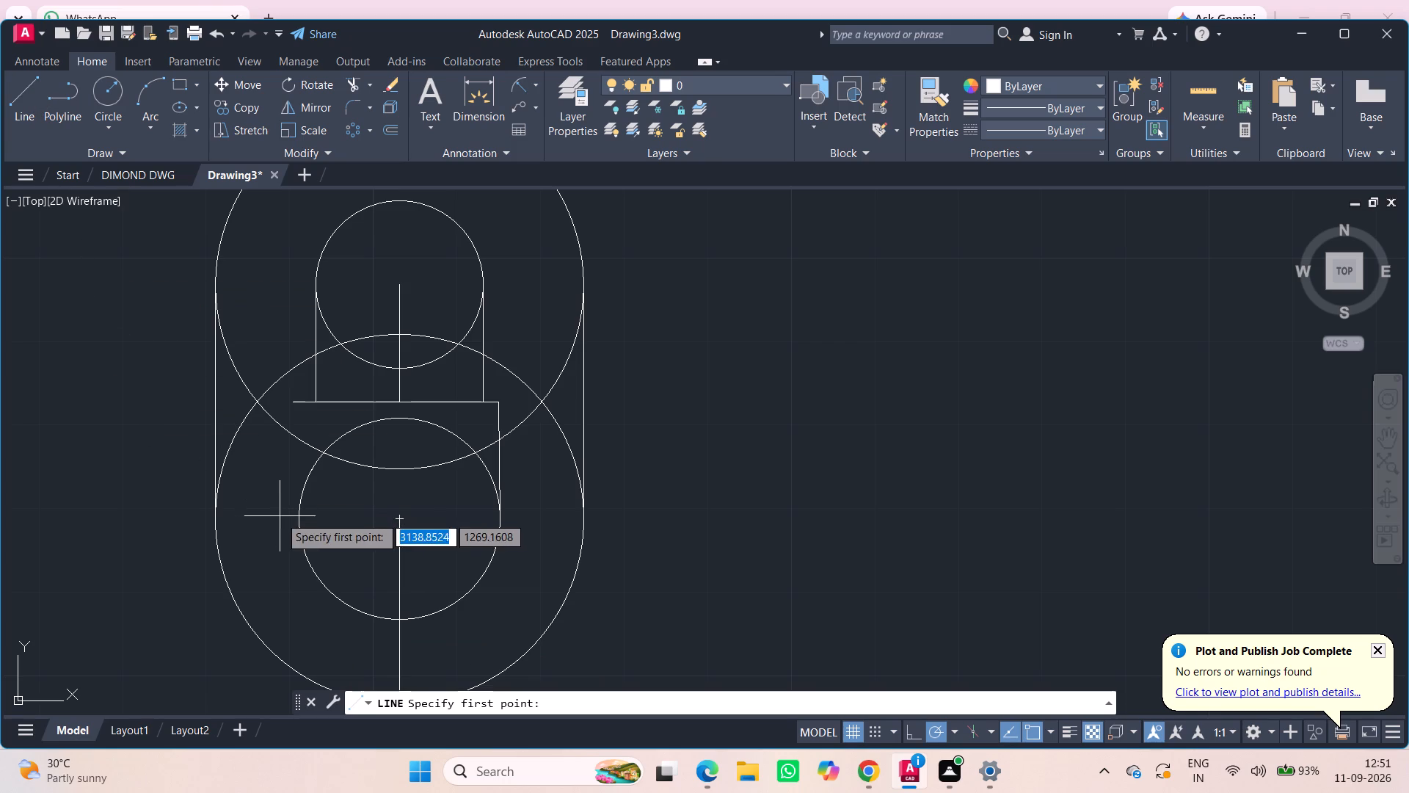
click(301, 515)
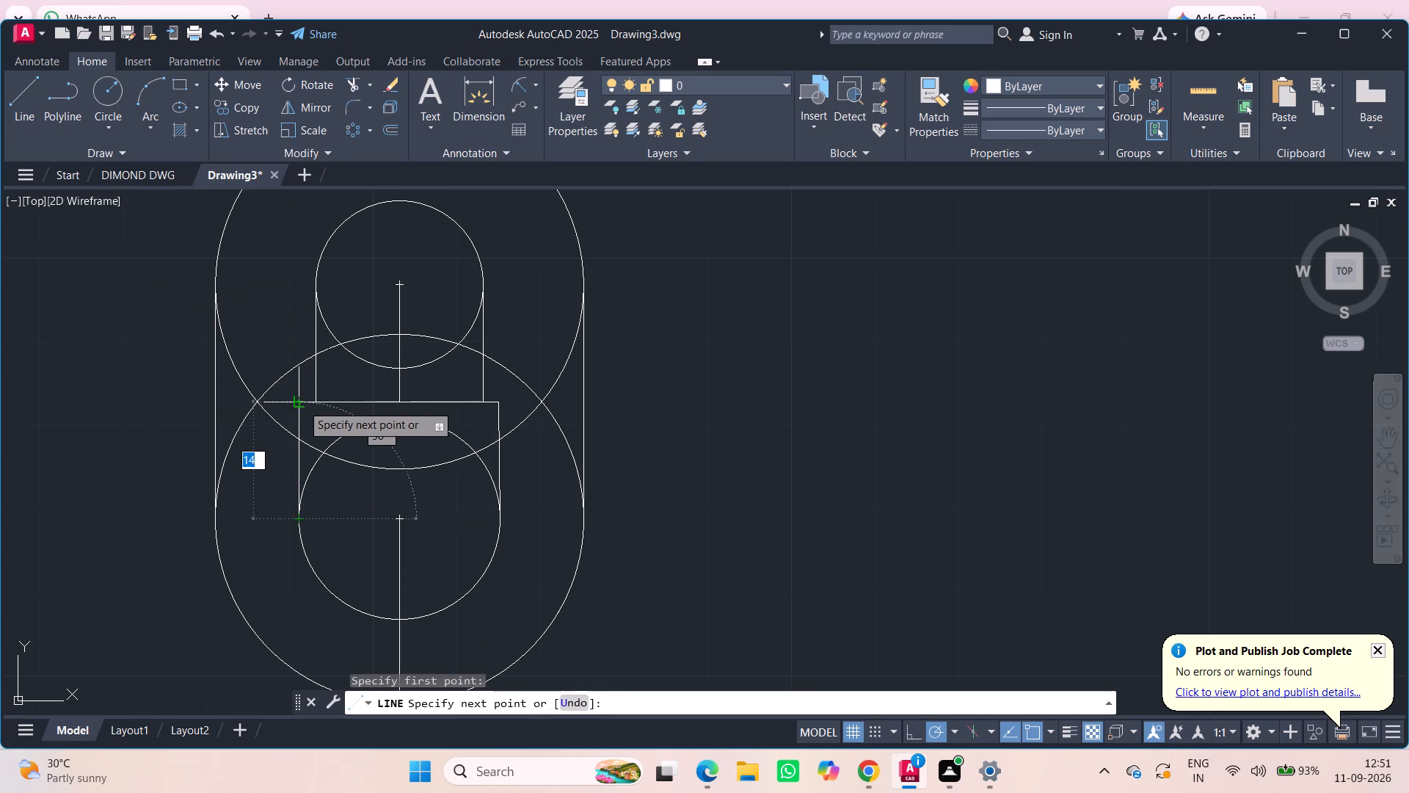
click(302, 404)
key(Escape)
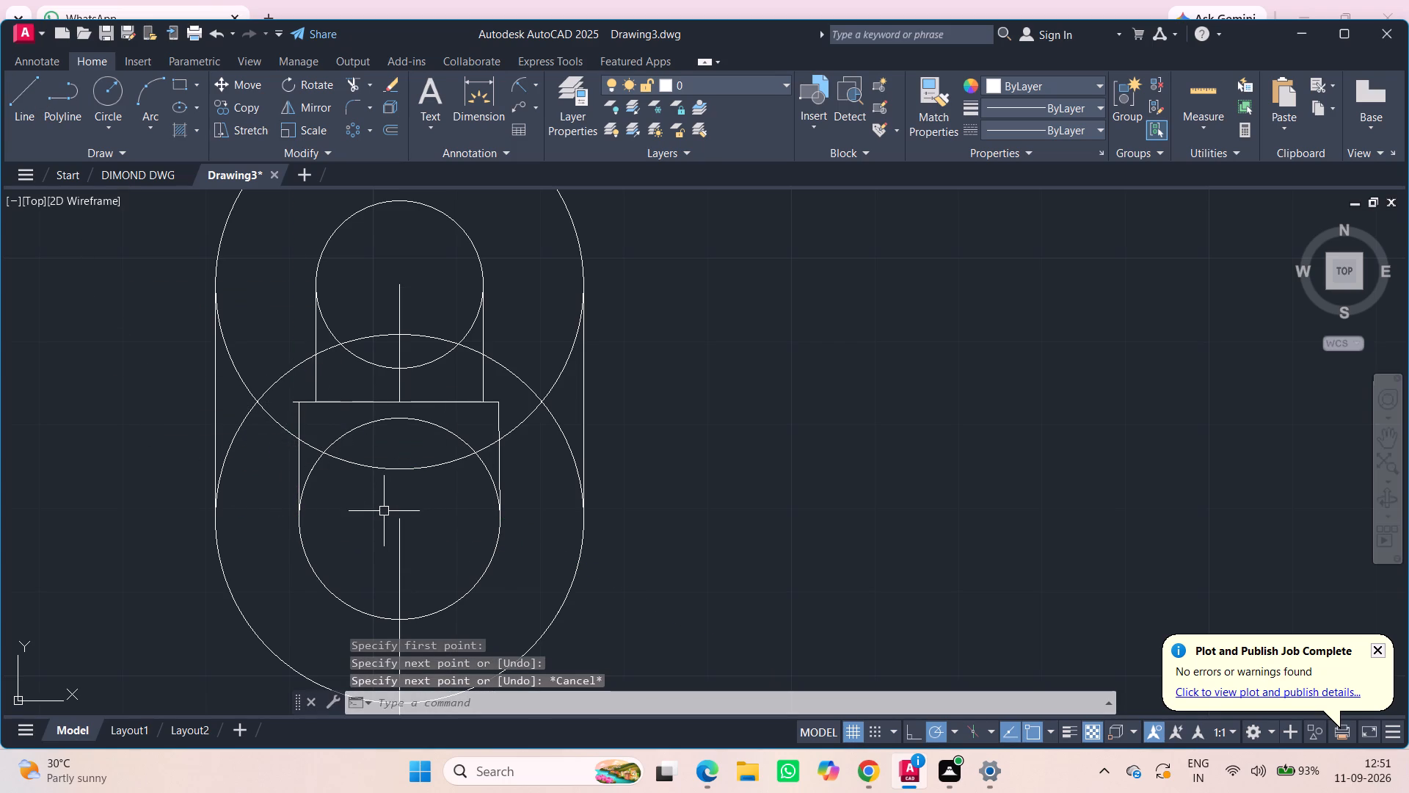
Erase the long horizontal segment that spans both sides of the 14-long line.
click(340, 404)
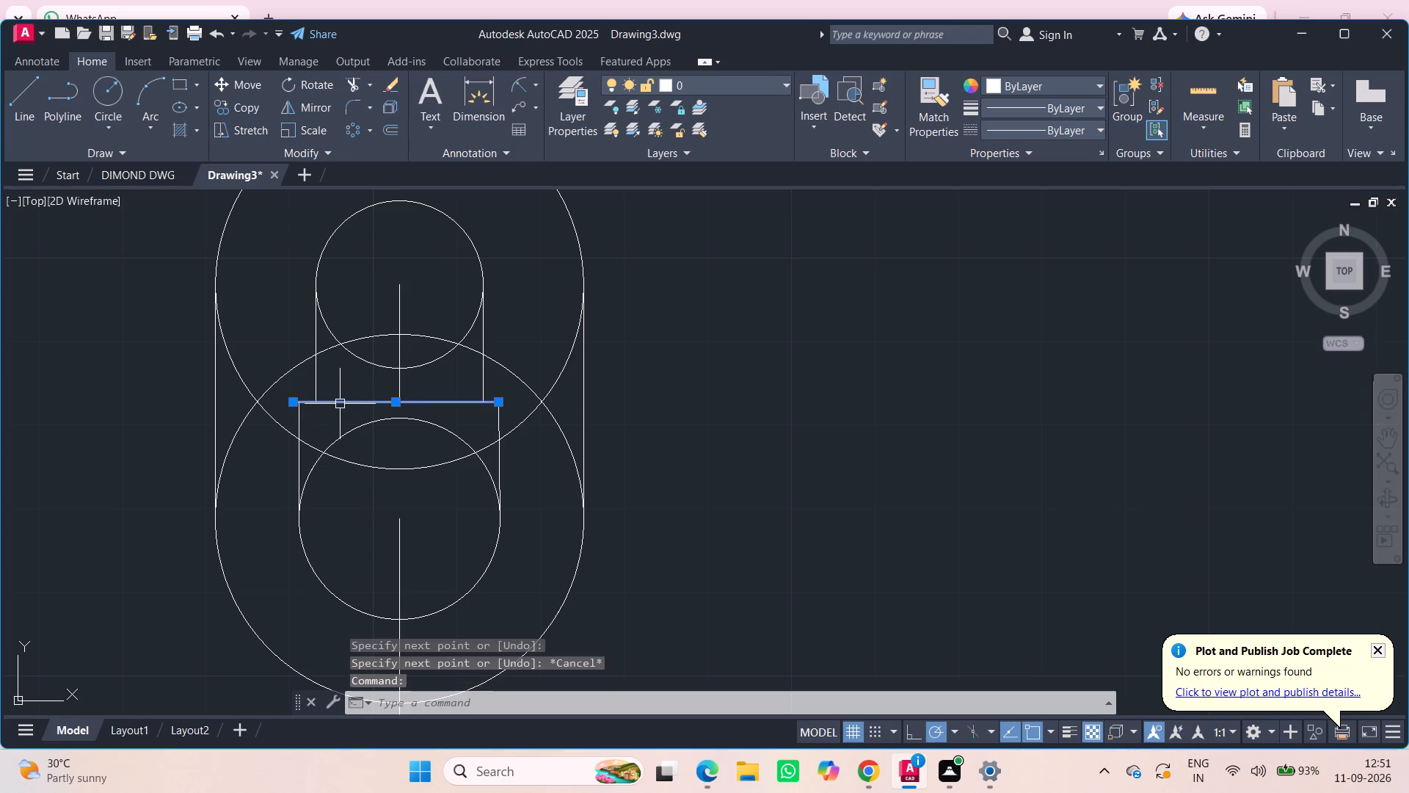
key(Delete)
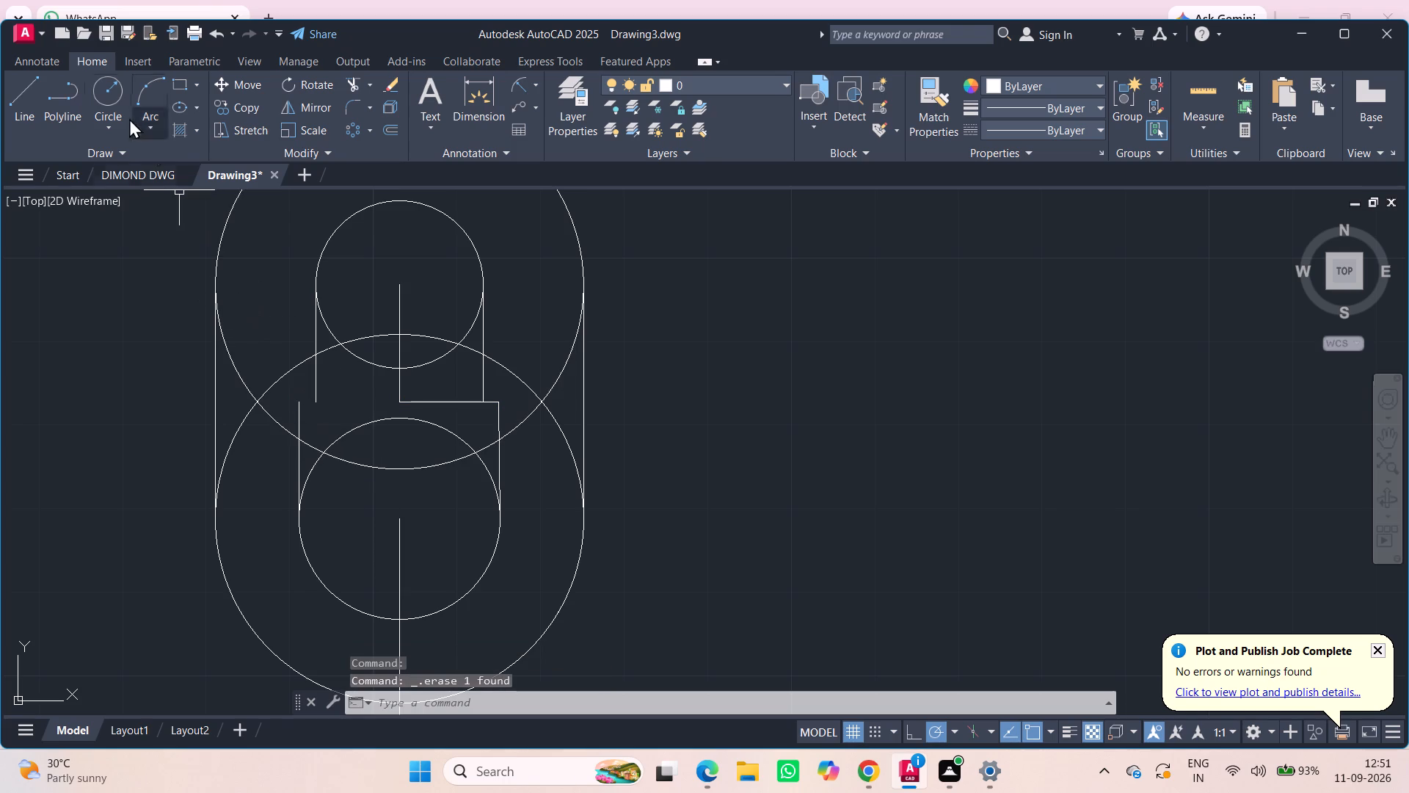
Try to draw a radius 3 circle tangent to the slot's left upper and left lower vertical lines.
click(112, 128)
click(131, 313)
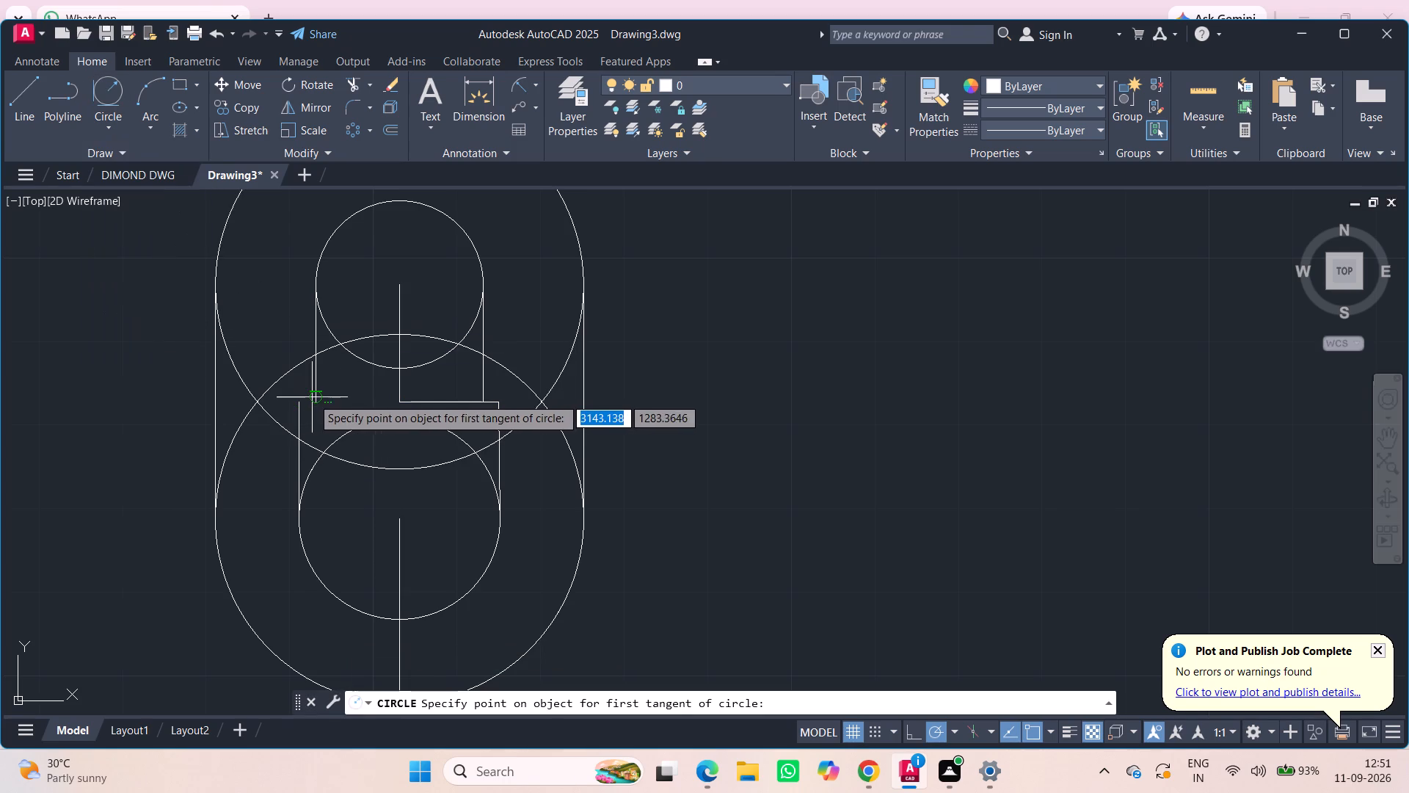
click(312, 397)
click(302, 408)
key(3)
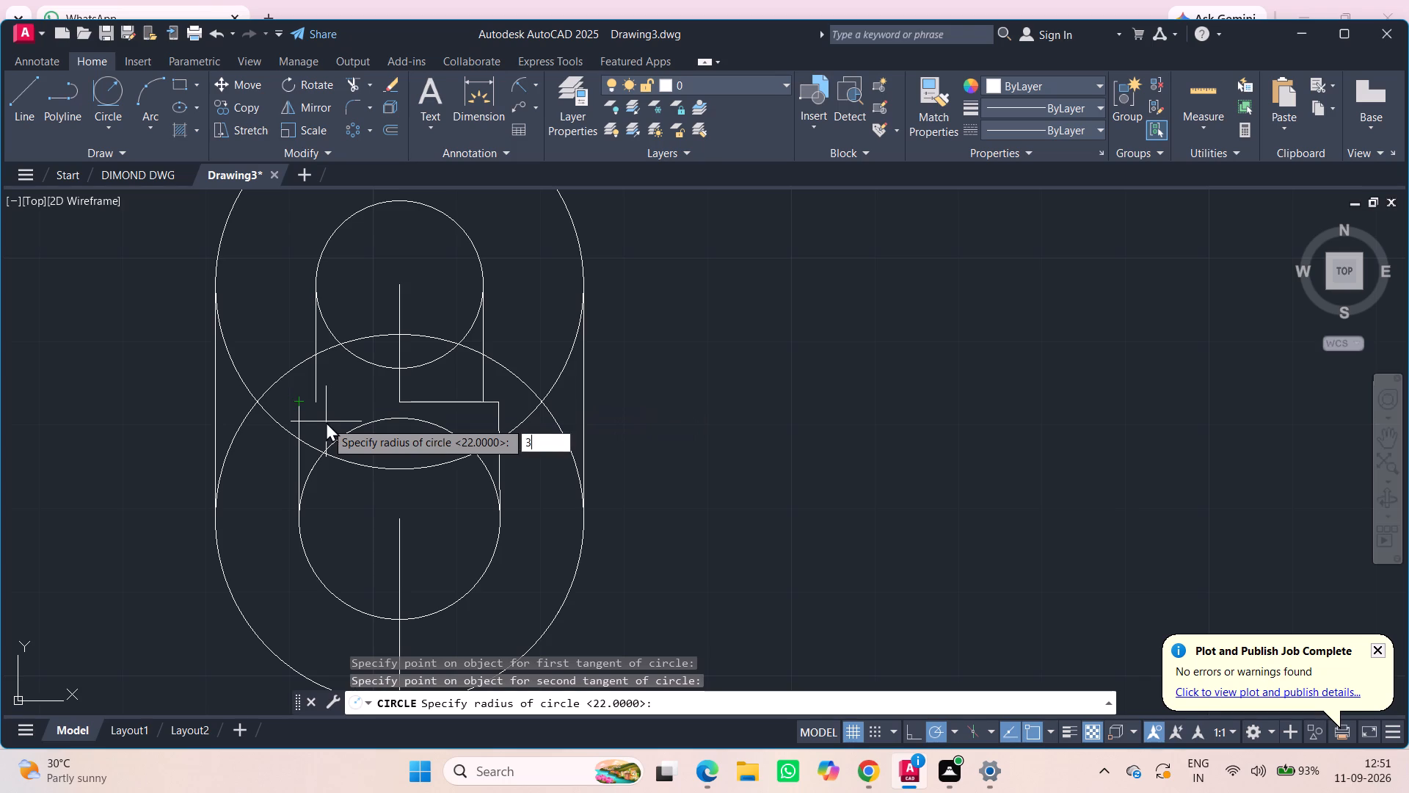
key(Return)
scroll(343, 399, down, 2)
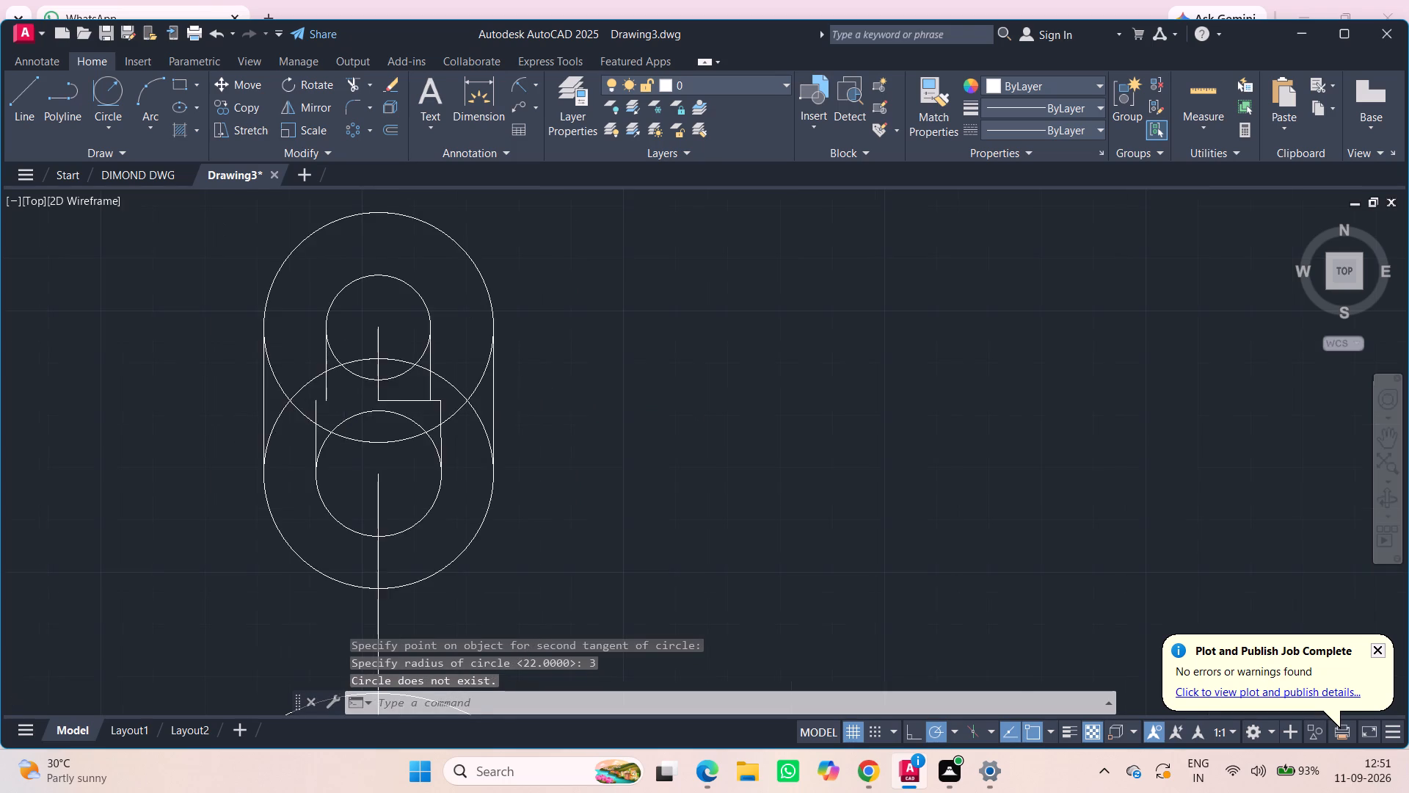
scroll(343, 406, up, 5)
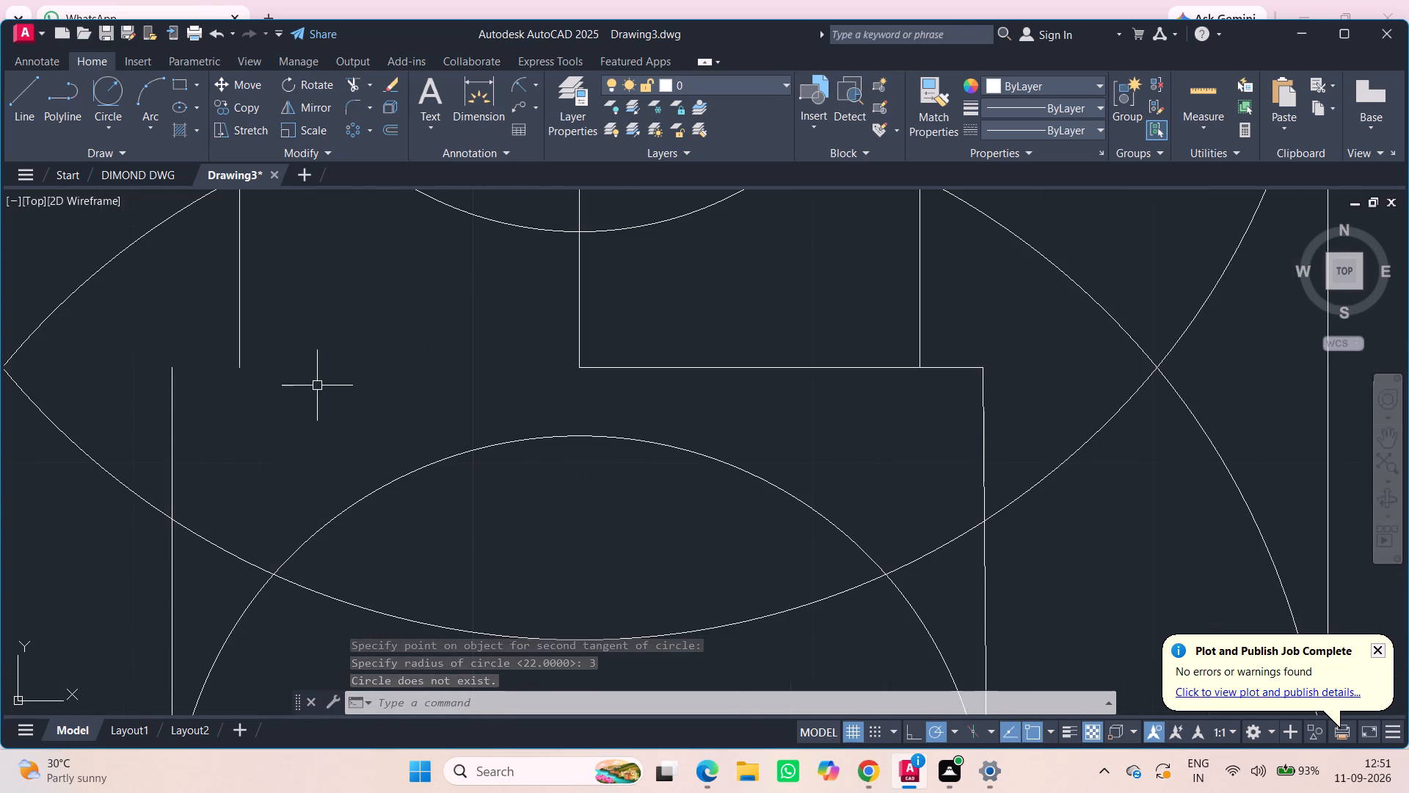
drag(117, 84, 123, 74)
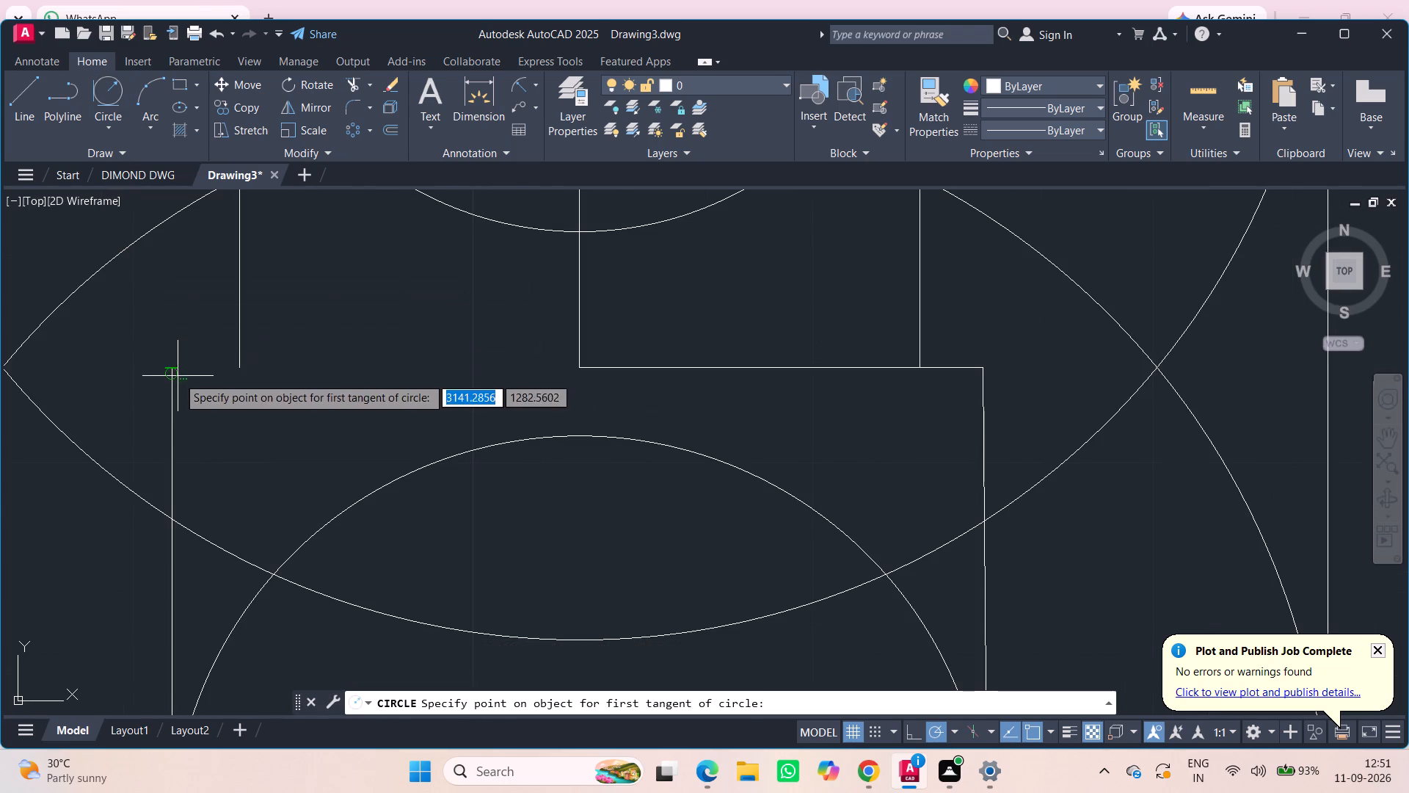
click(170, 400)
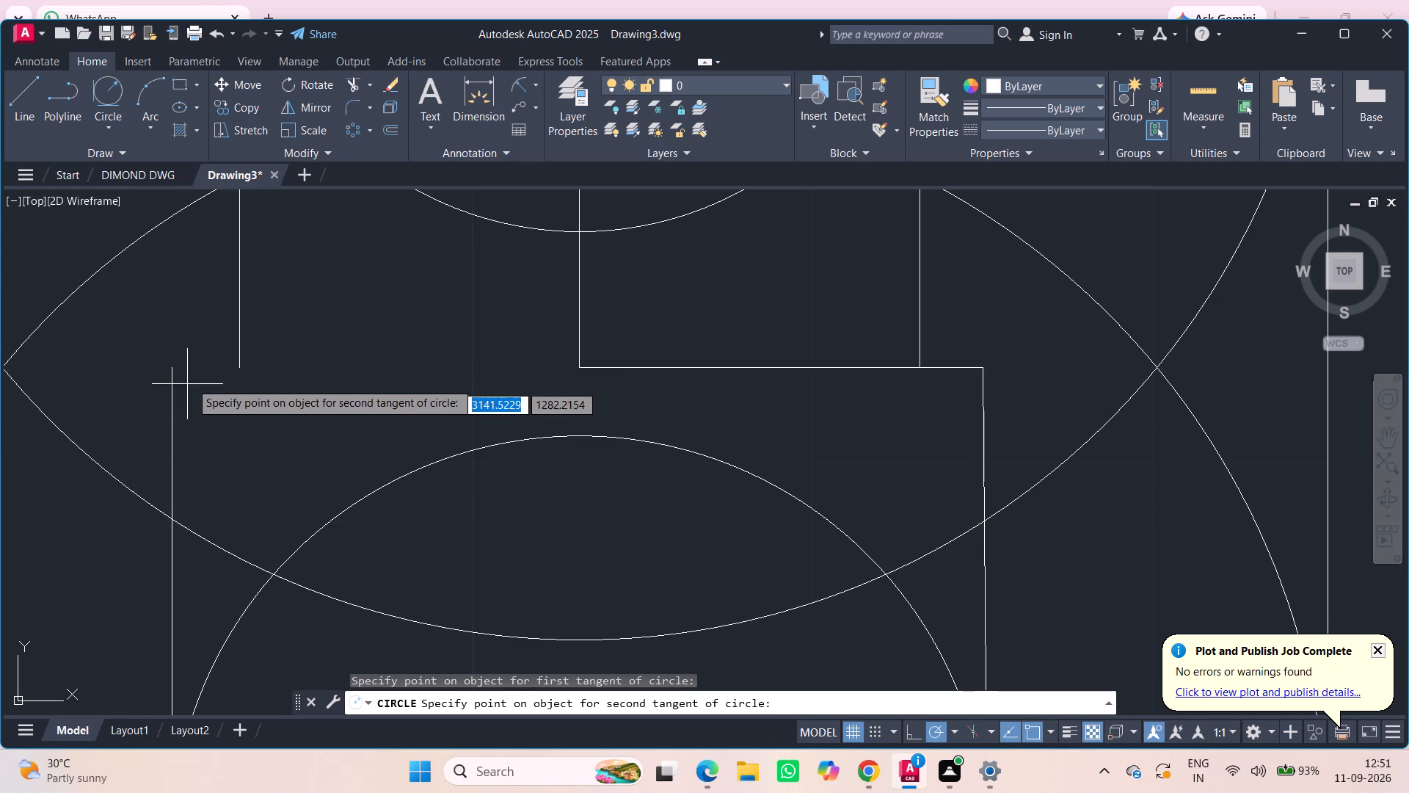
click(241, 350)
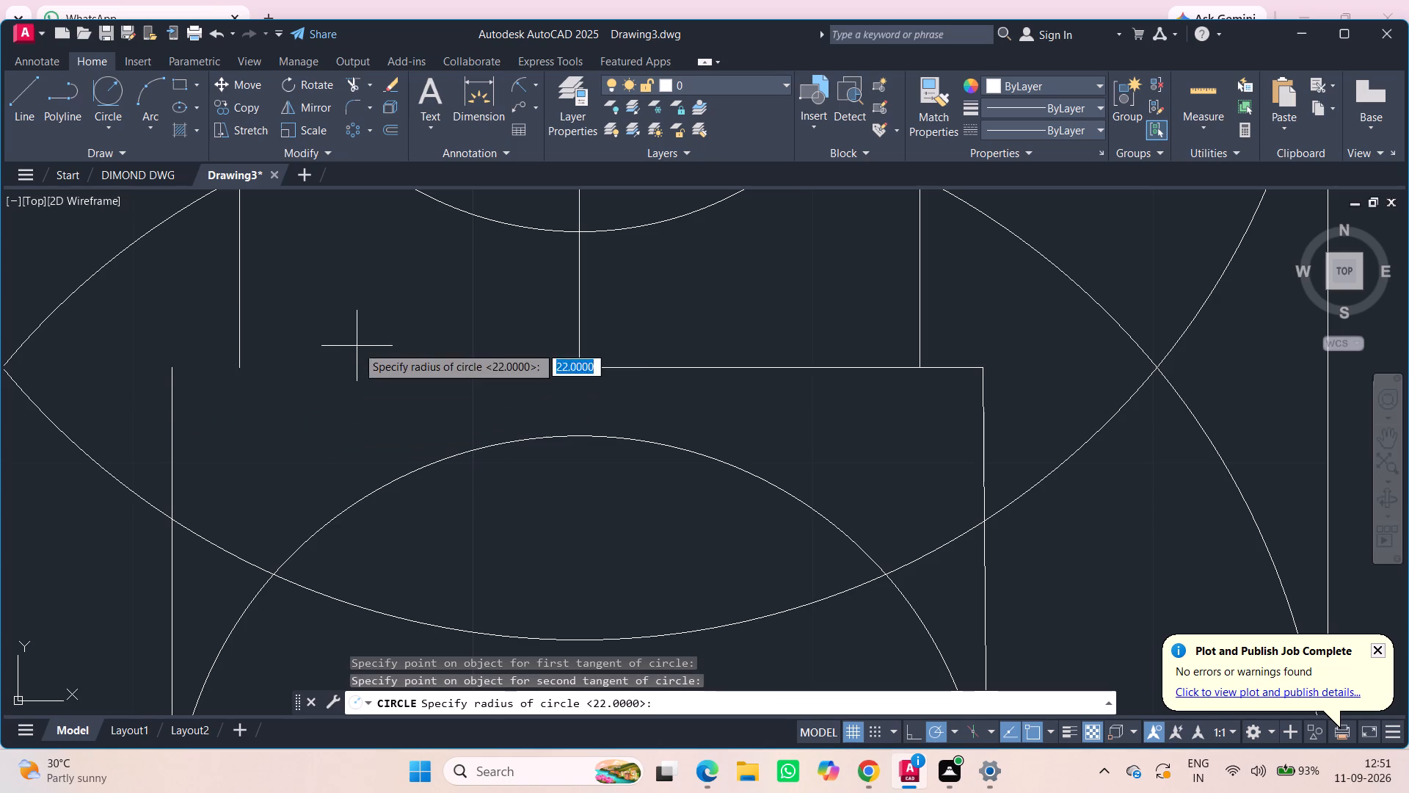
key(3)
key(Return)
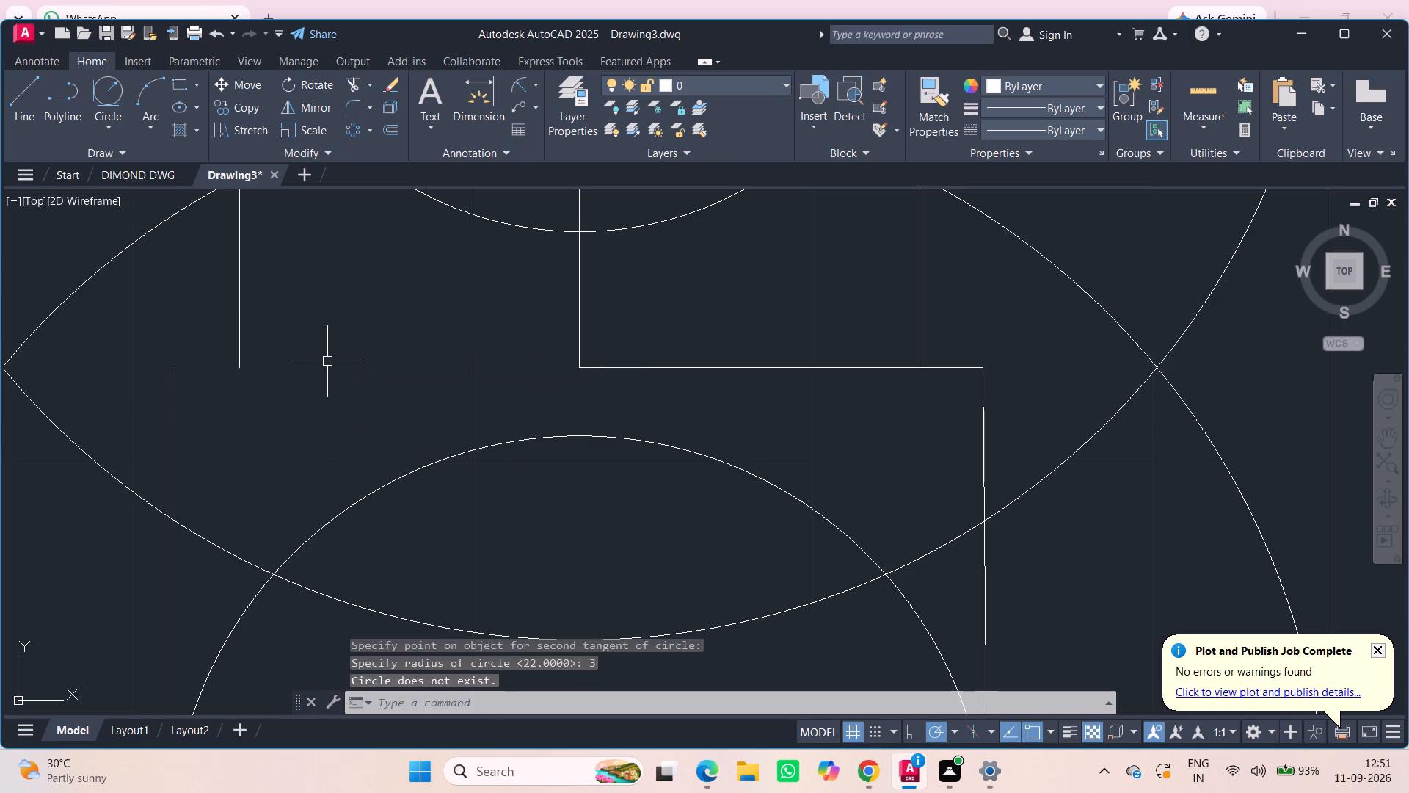
Draw a short vertical line upward from the top end of the slot's left lower vertical line.
click(15, 110)
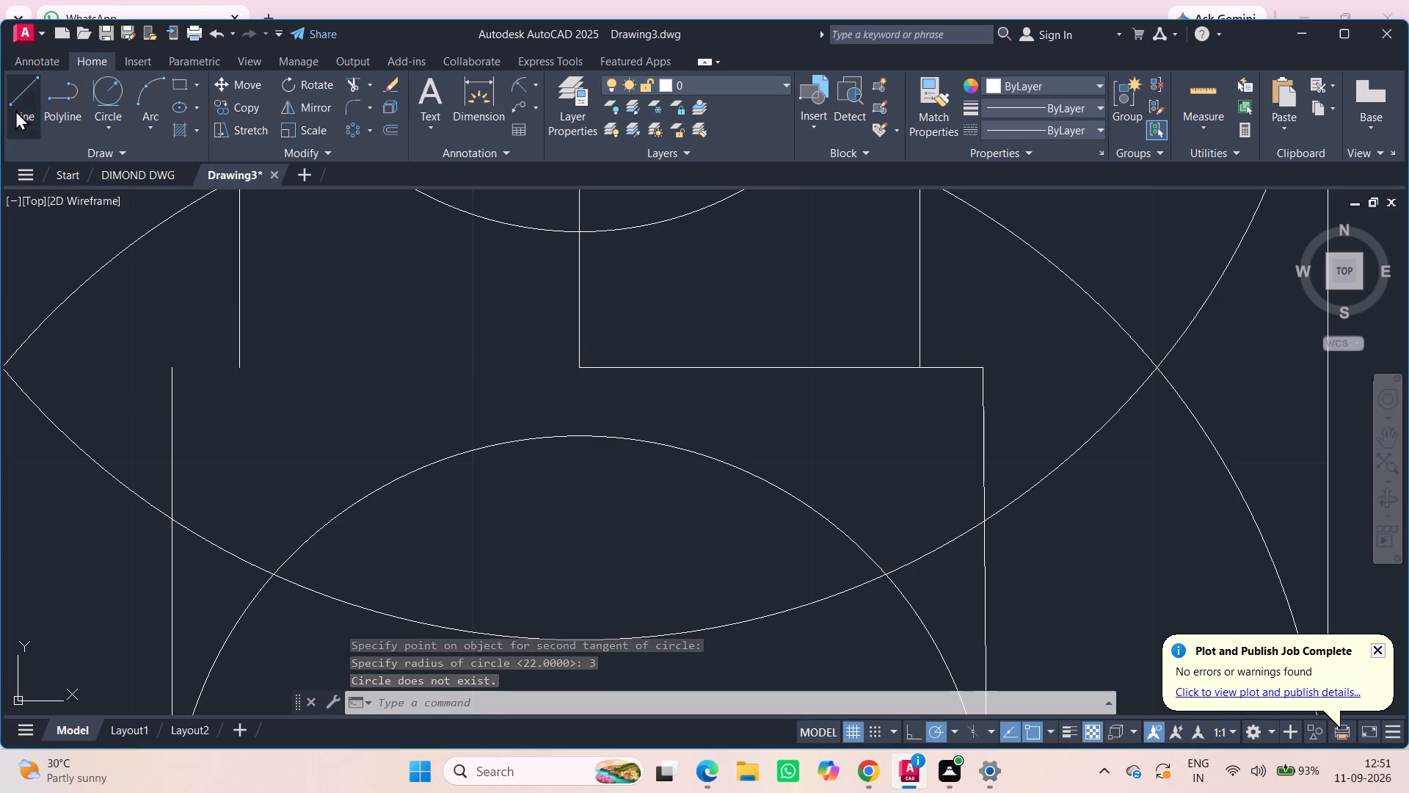
click(172, 372)
click(174, 295)
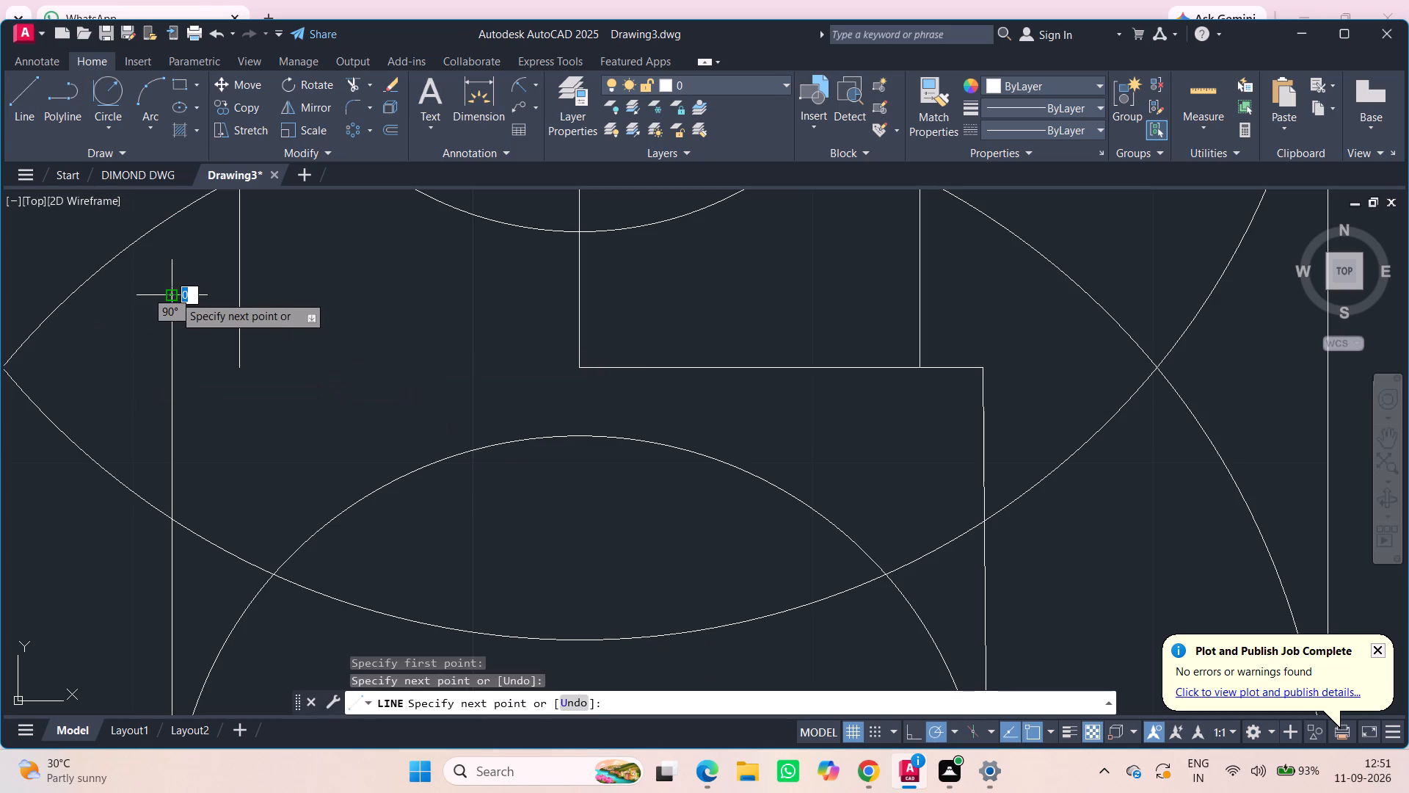
key(Escape)
key(space)
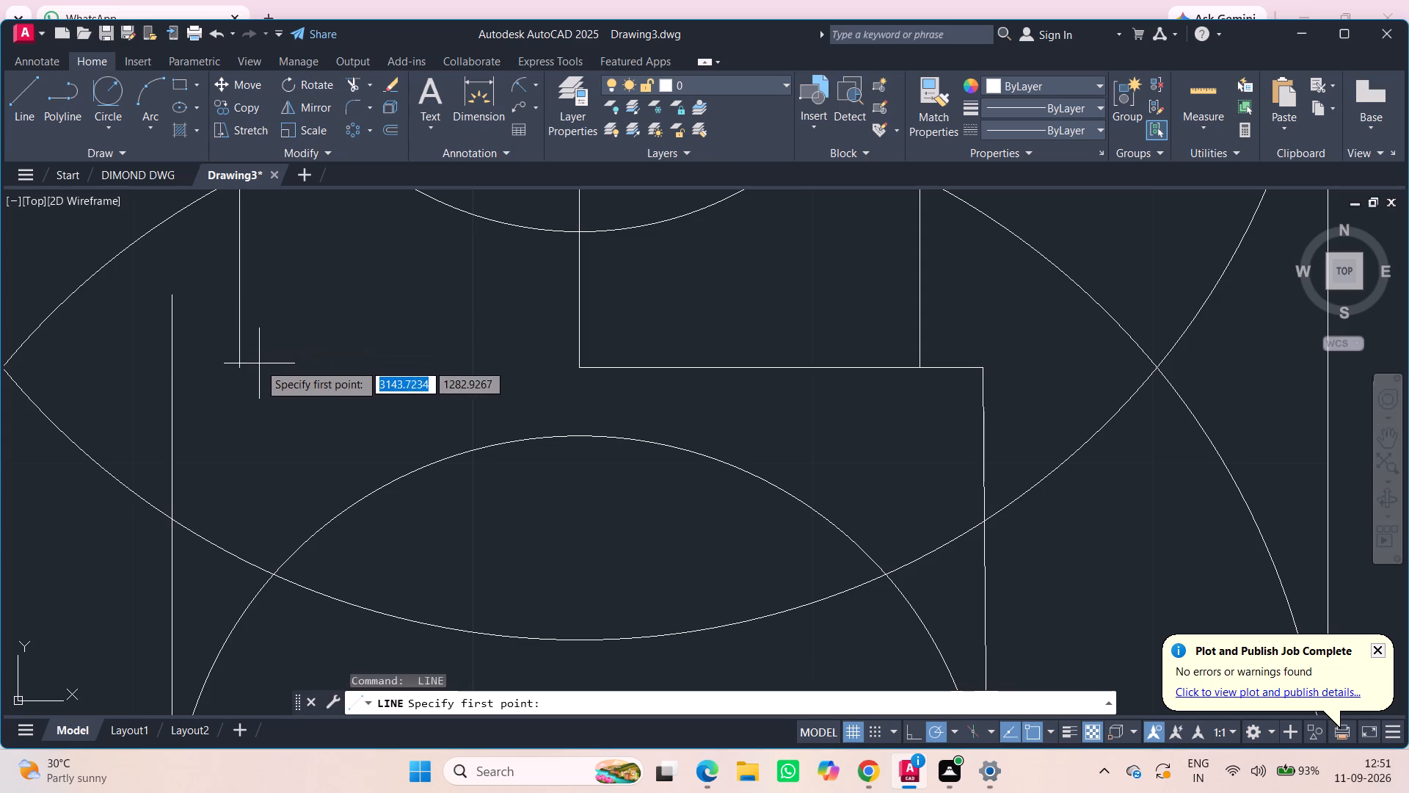
key(Escape)
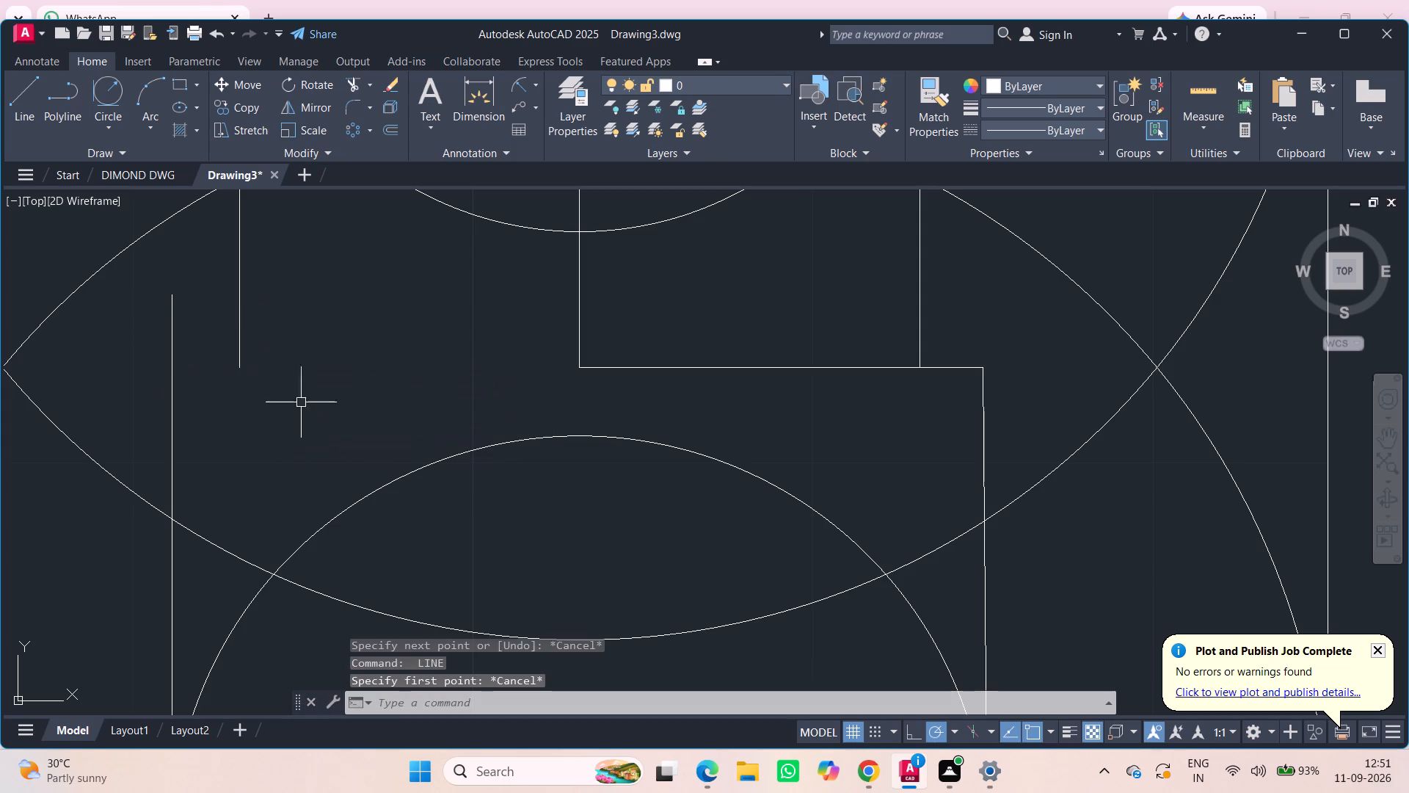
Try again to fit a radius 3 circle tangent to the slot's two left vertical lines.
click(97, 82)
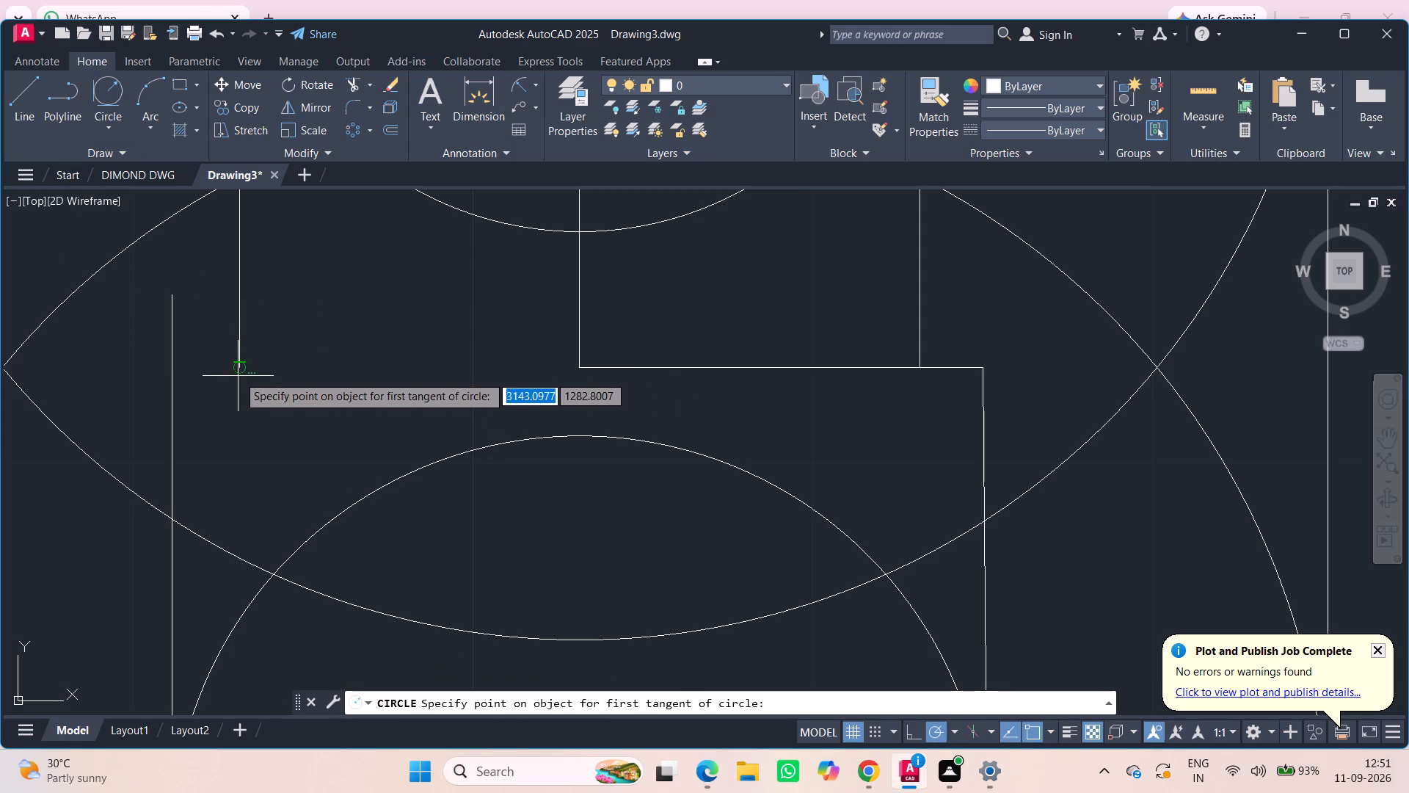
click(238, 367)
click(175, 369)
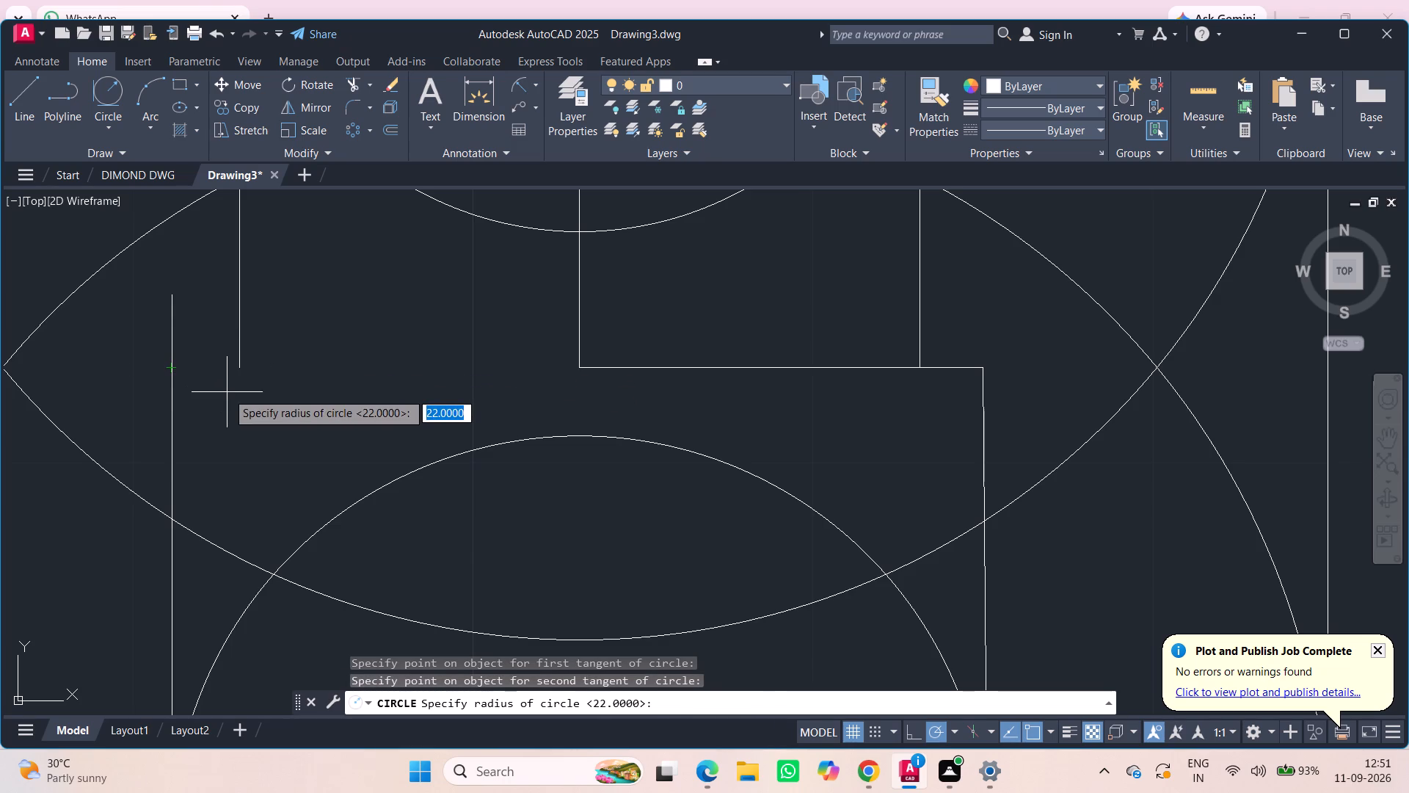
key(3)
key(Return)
Draw a start-end-radius arc of radius about 2.4 from the slot's left upper vertical's lower end to the left lower vertical, bulging outward.
scroll(220, 440, down, 6)
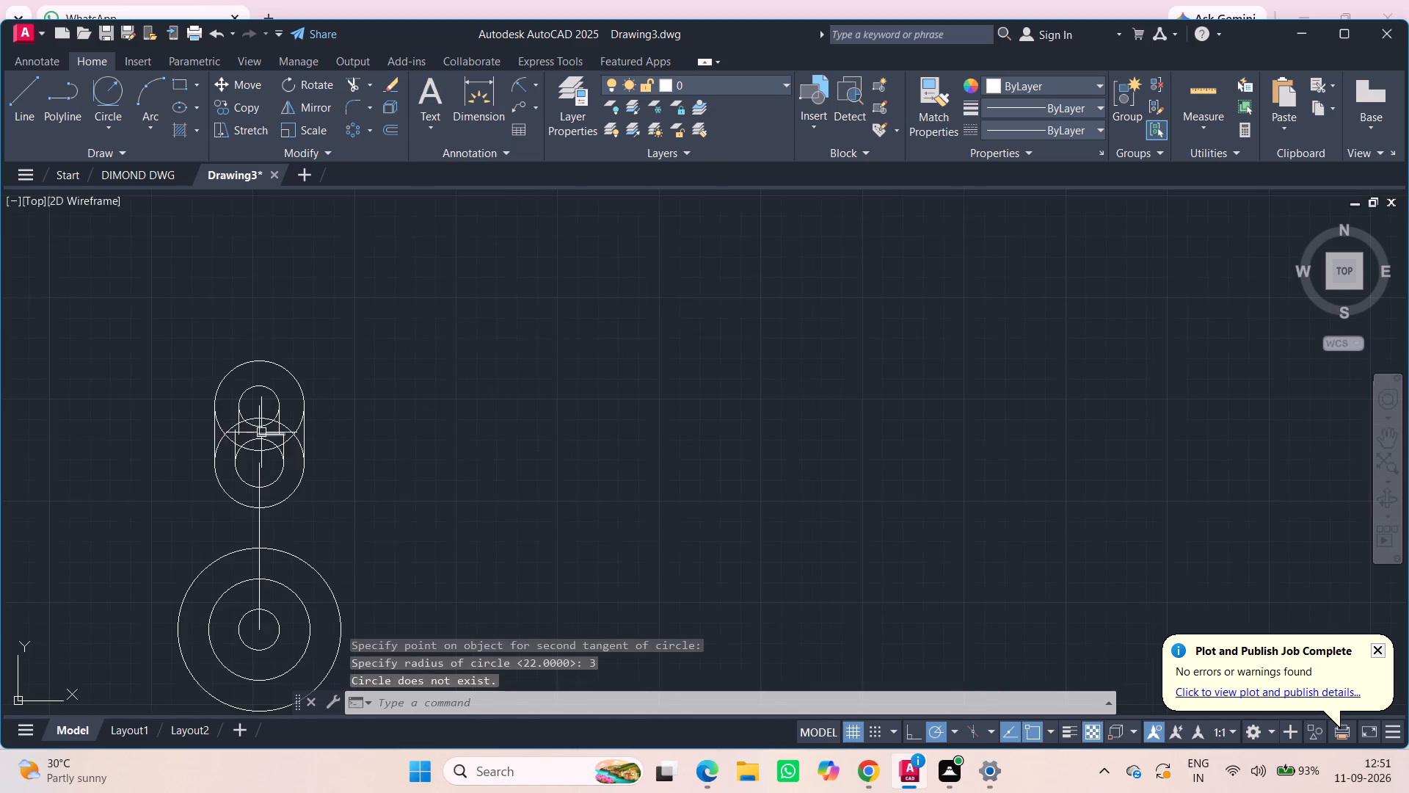
scroll(261, 432, down, 2)
scroll(263, 434, up, 10)
scroll(262, 434, down, 5)
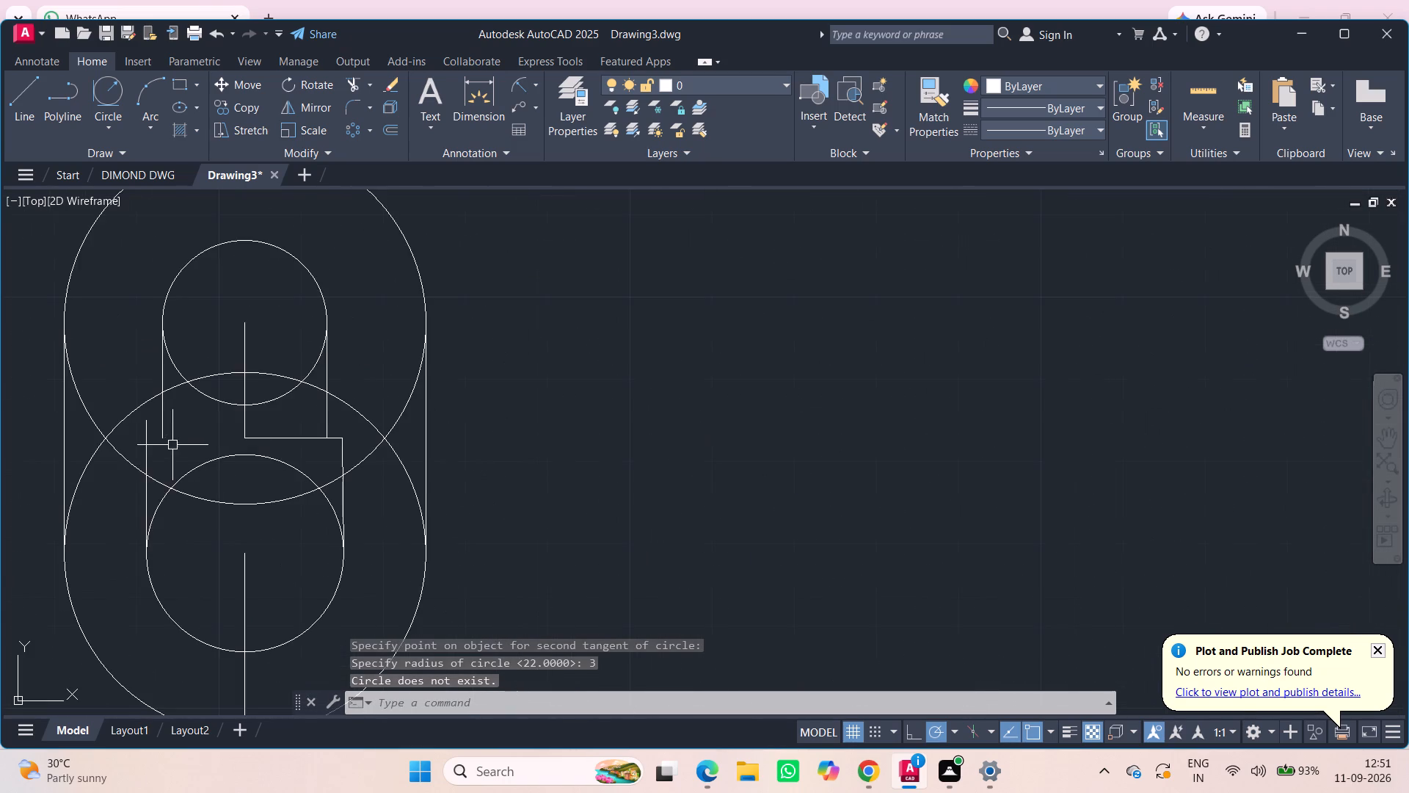
middle_drag(177, 445, 253, 460)
scroll(263, 452, up, 2)
middle_drag(262, 449, 391, 441)
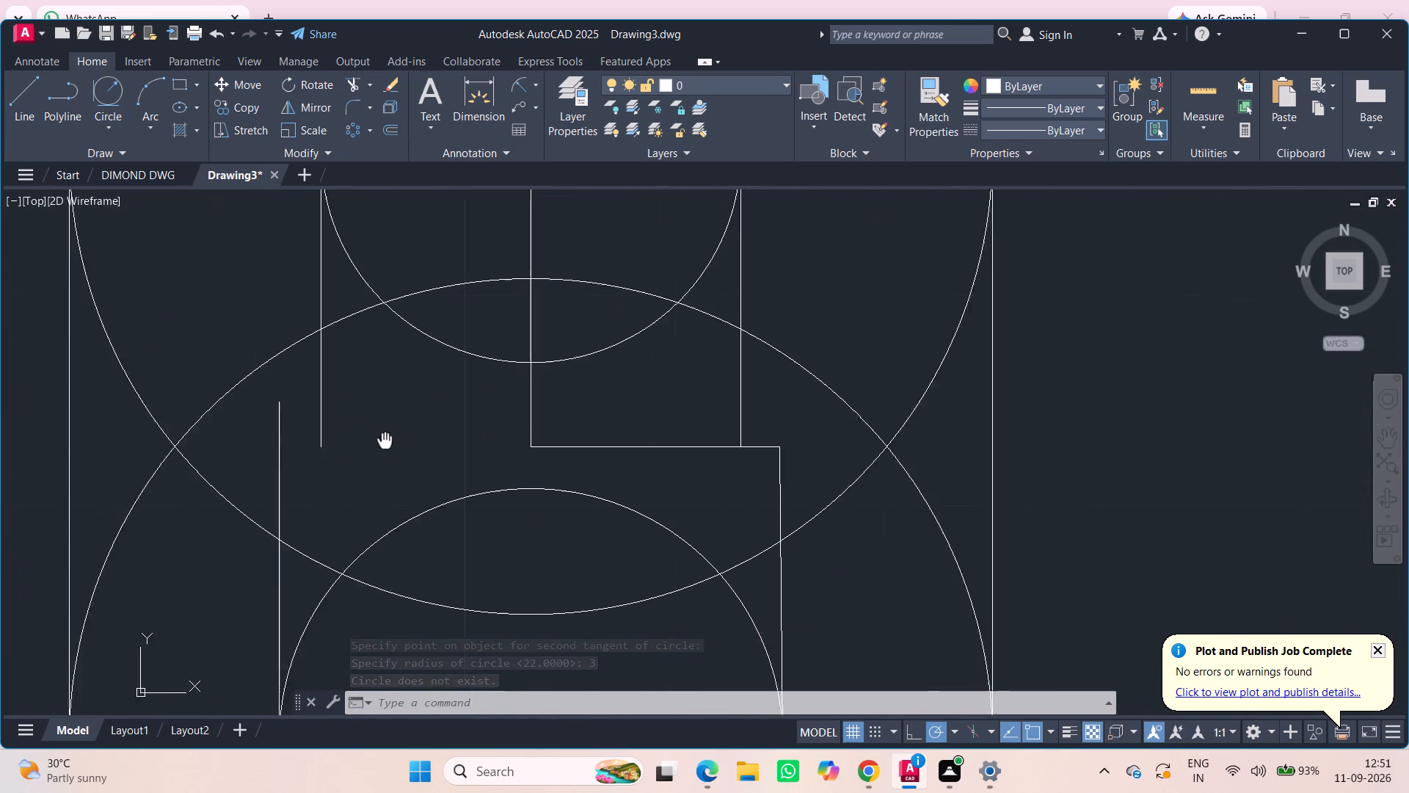
middle_drag(391, 441, 457, 441)
click(137, 115)
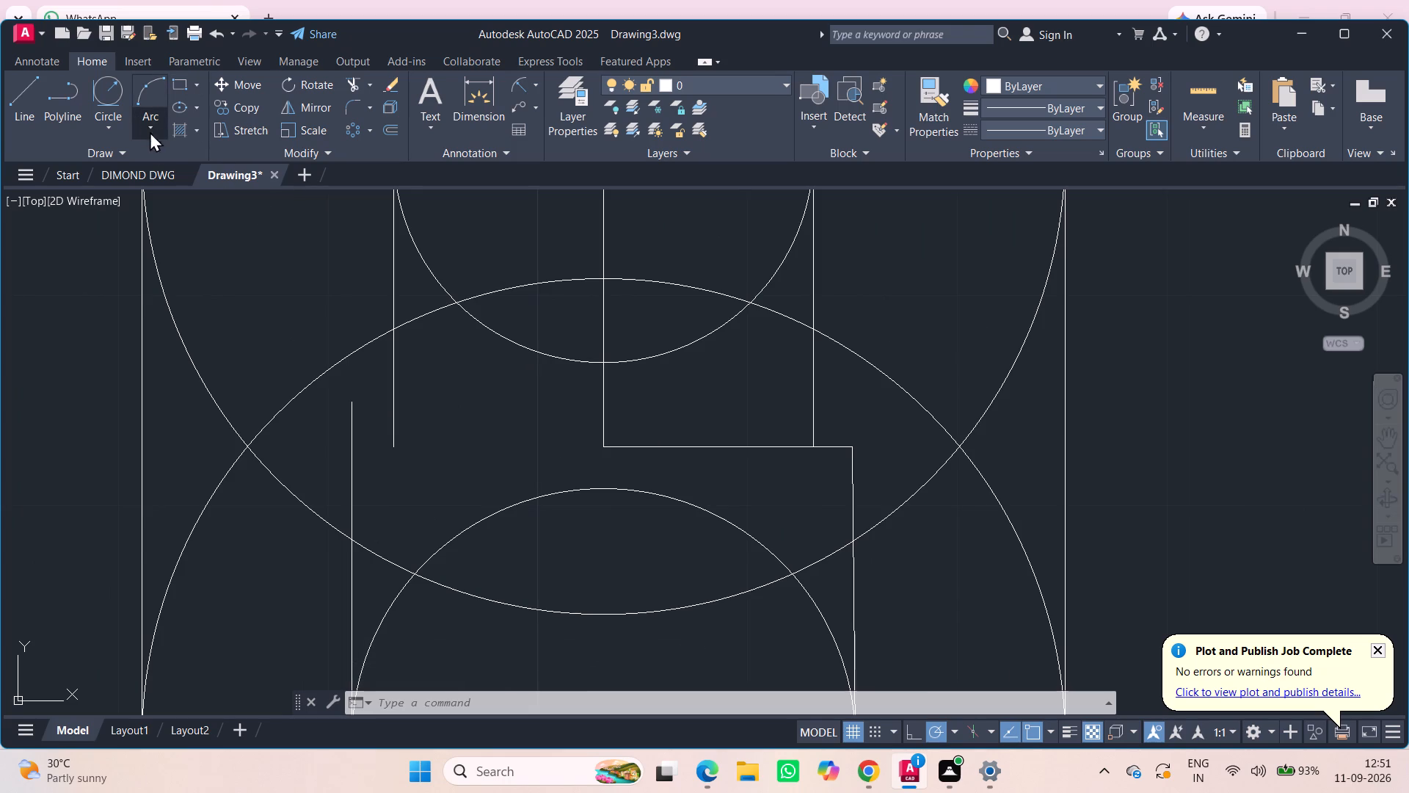
click(219, 380)
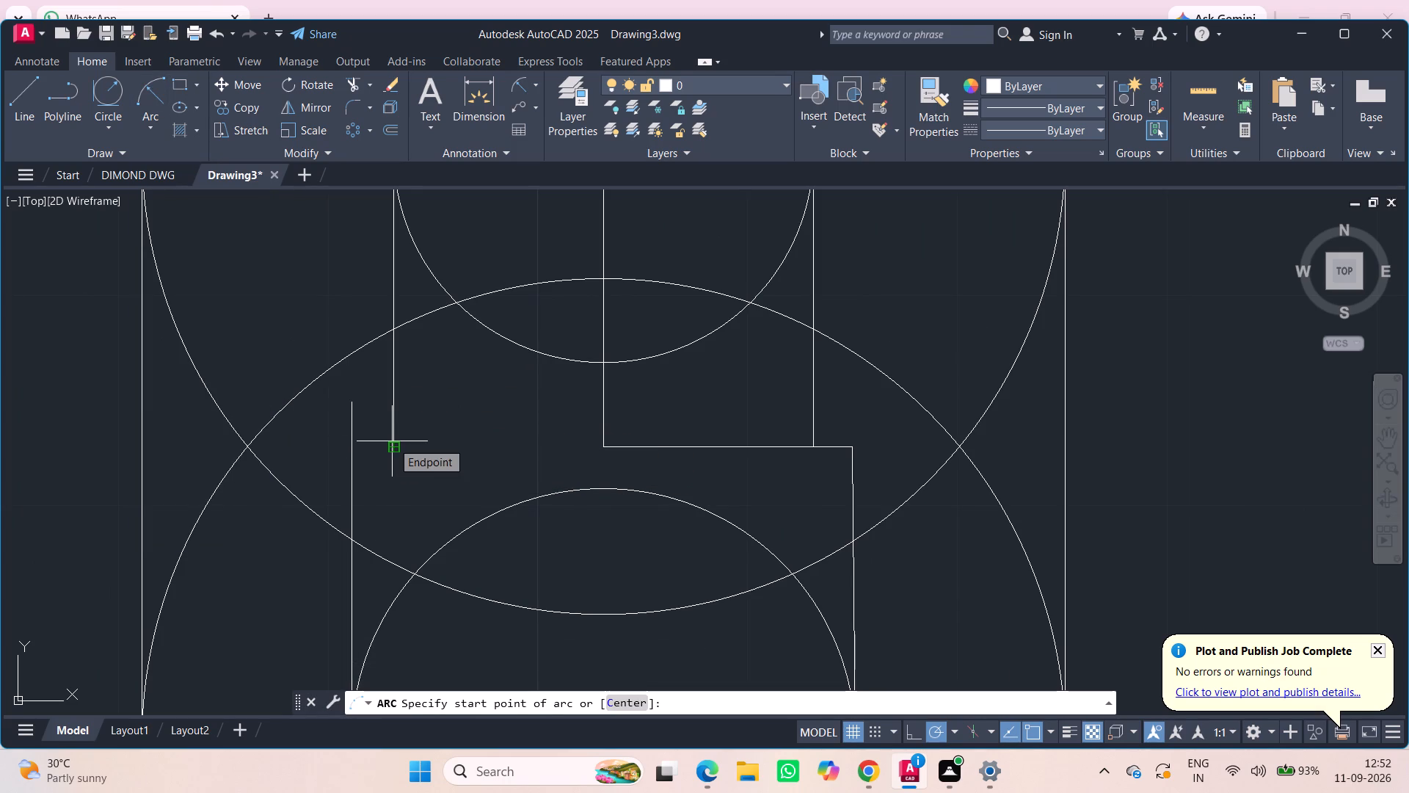
click(390, 446)
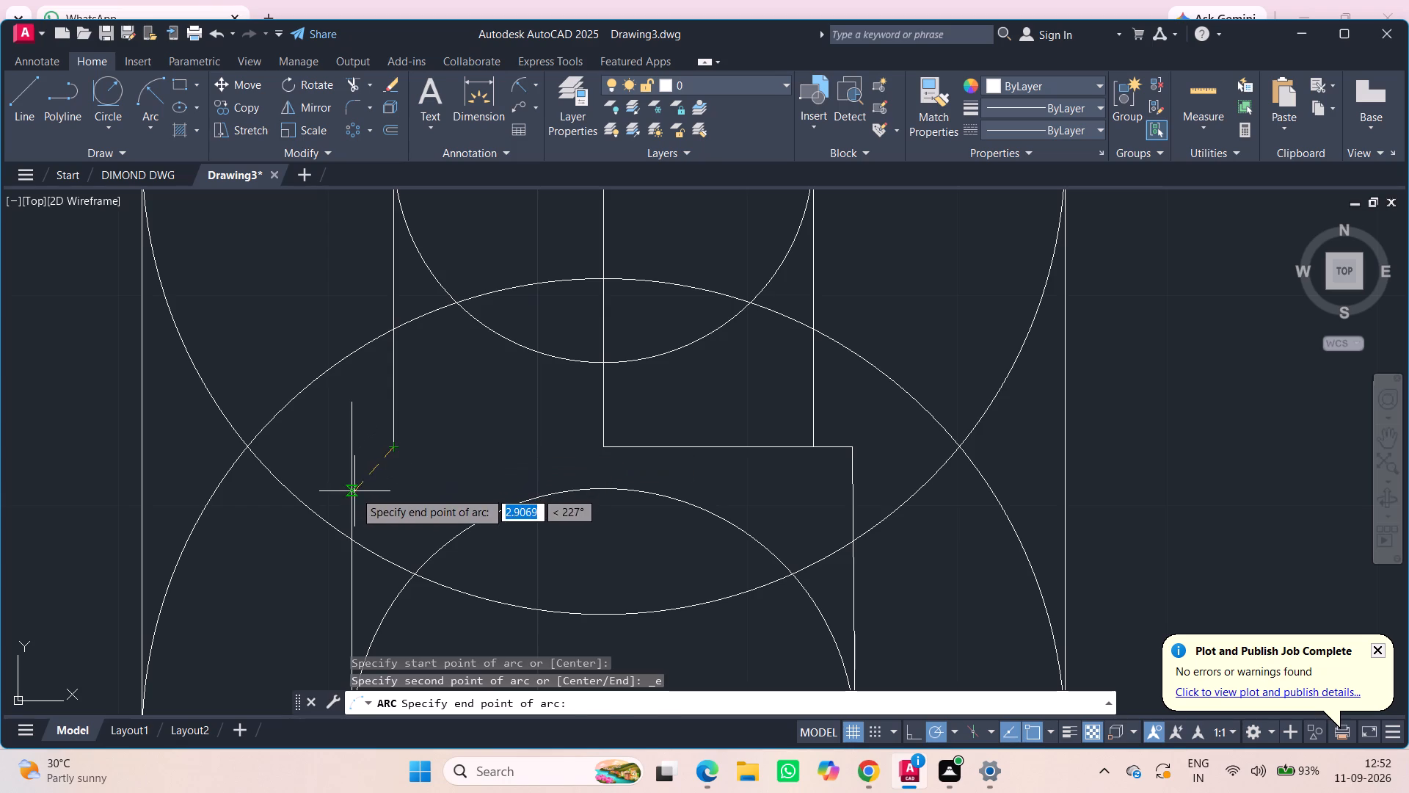
click(354, 491)
key(3)
key(Return)
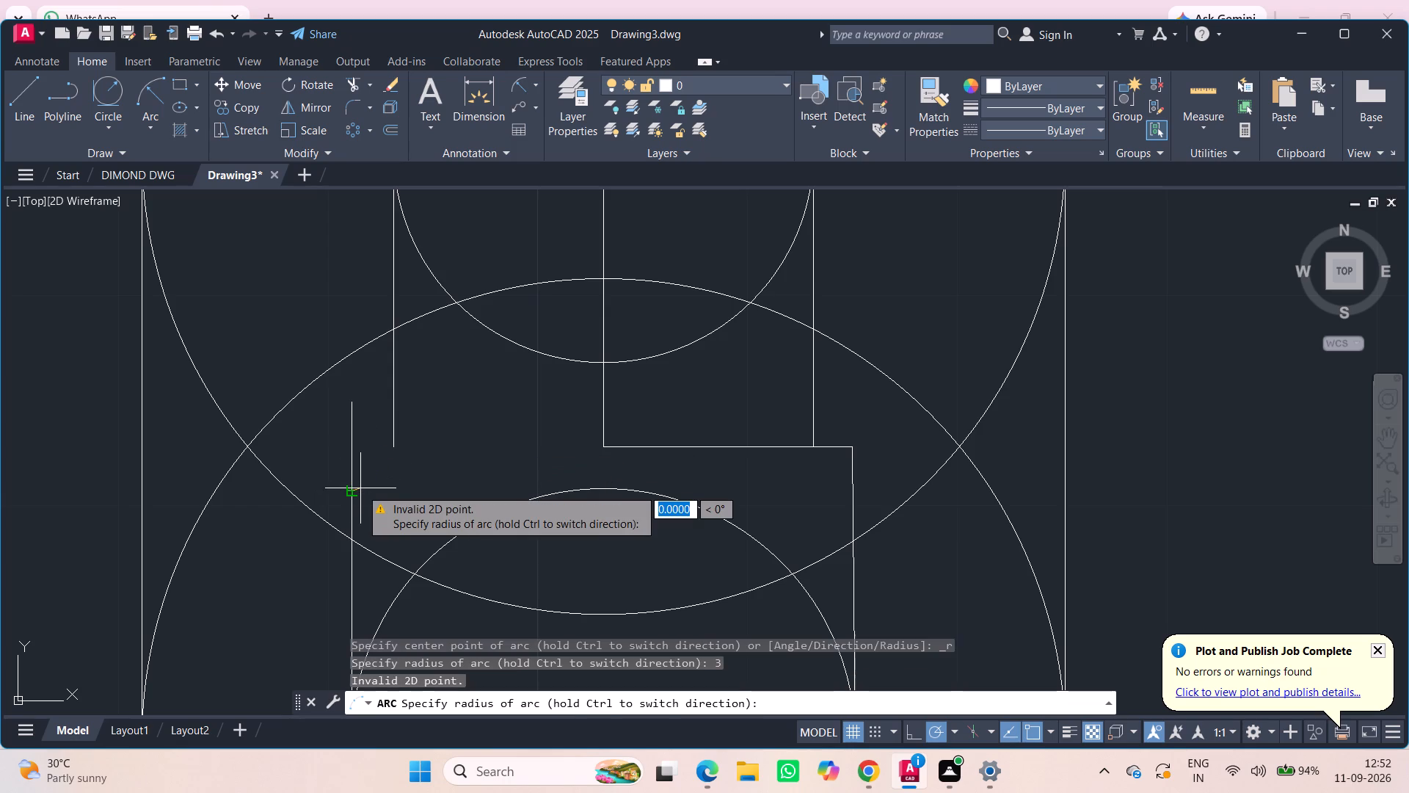
click(393, 465)
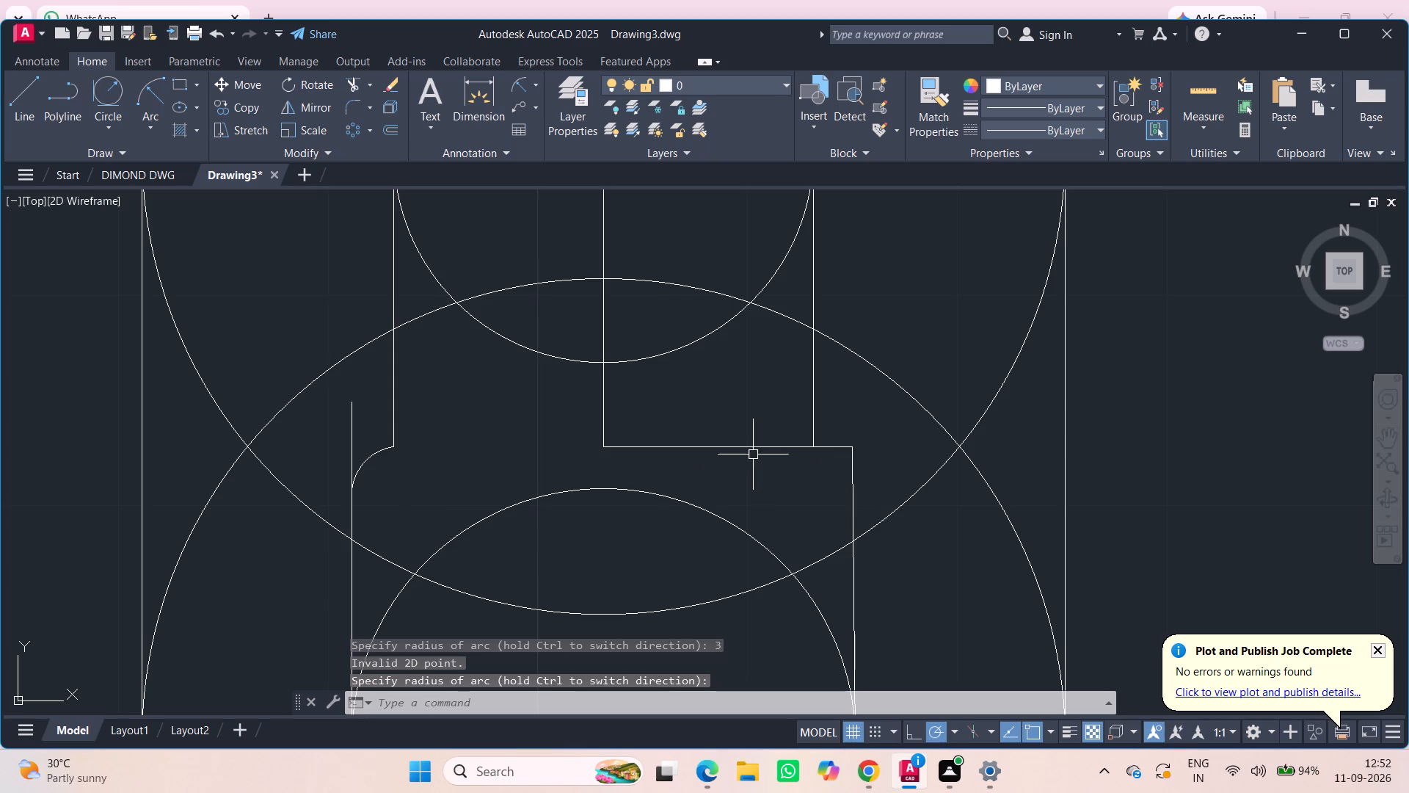
Erase the horizontal line from the central vertical line's lower end to the slot's right lower vertical.
click(738, 447)
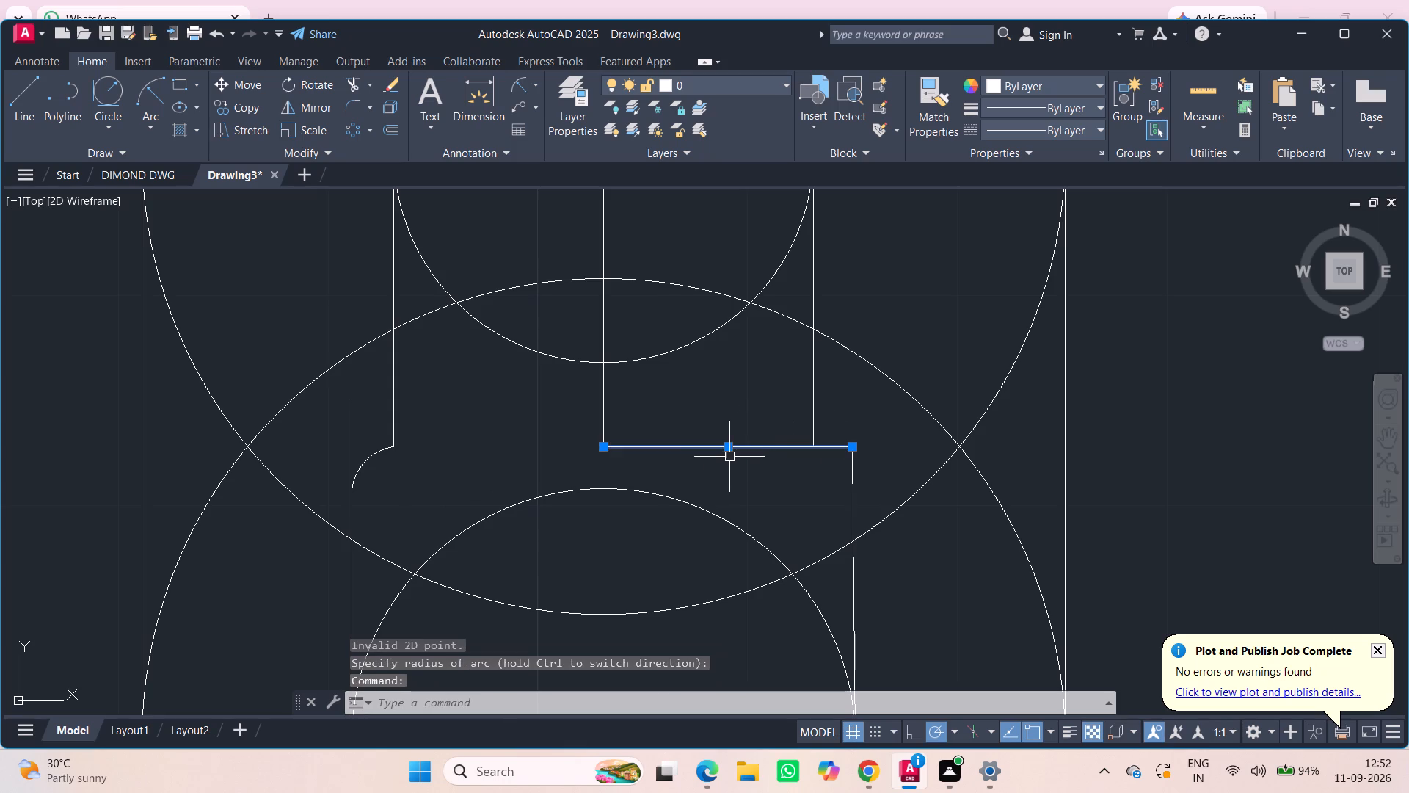
key(Print)
key(Delete)
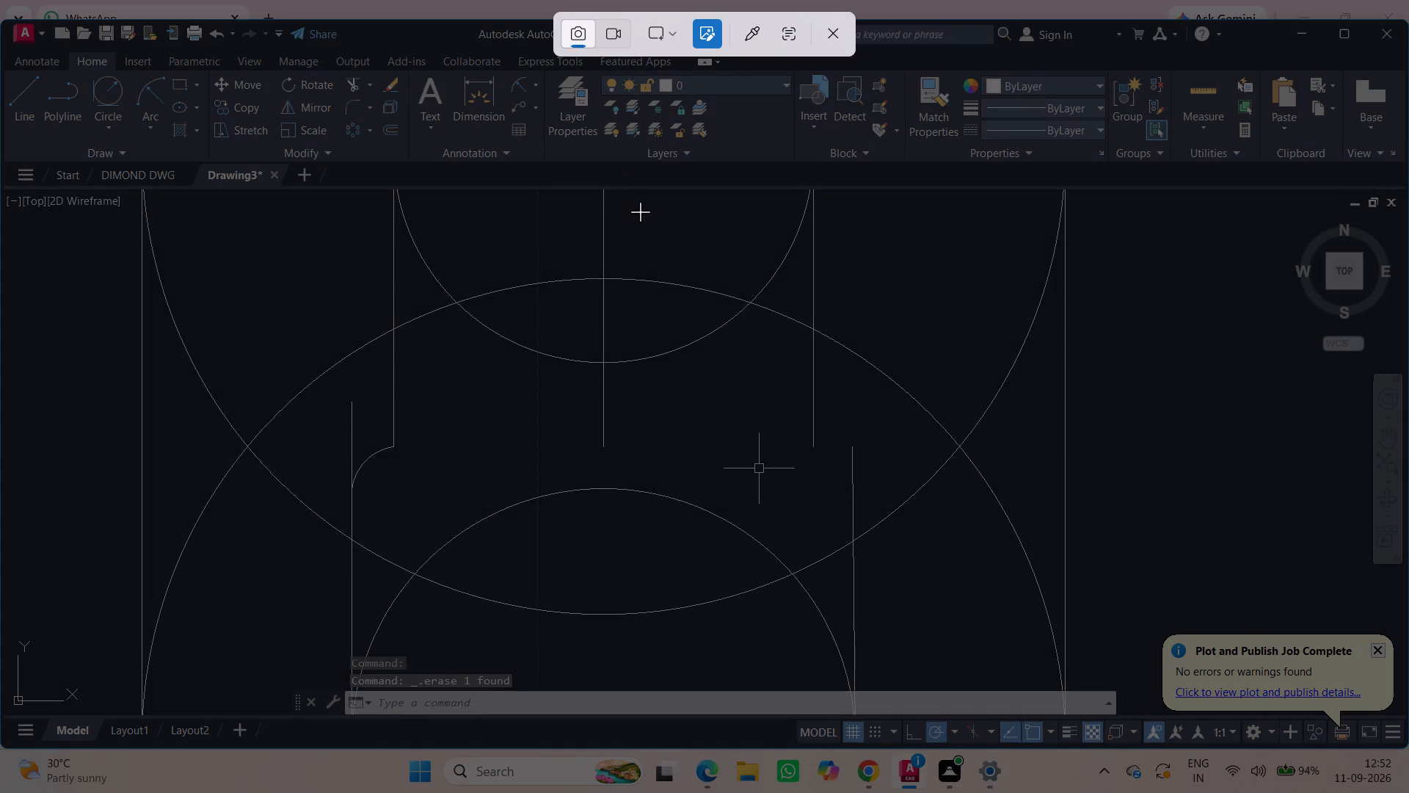
click(718, 187)
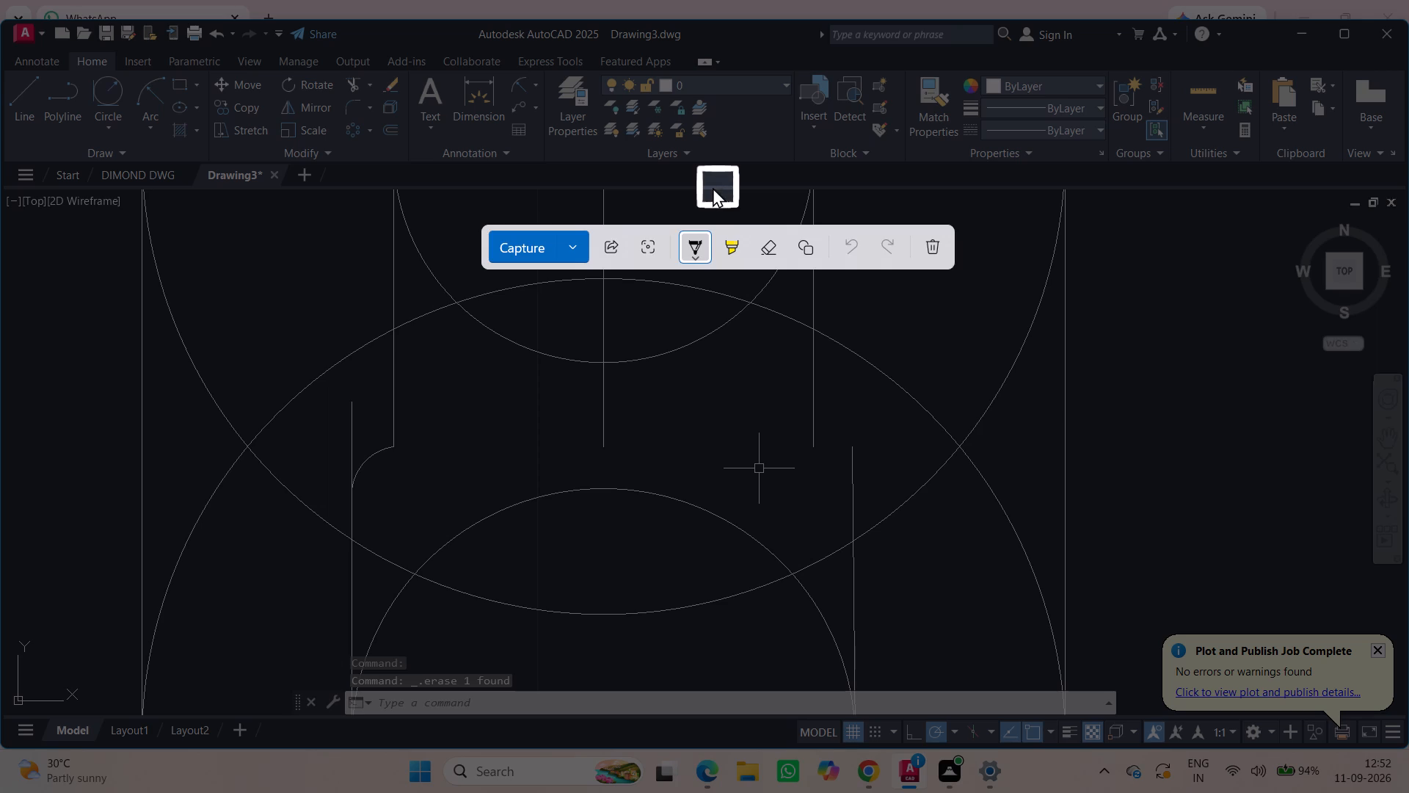
key(Escape)
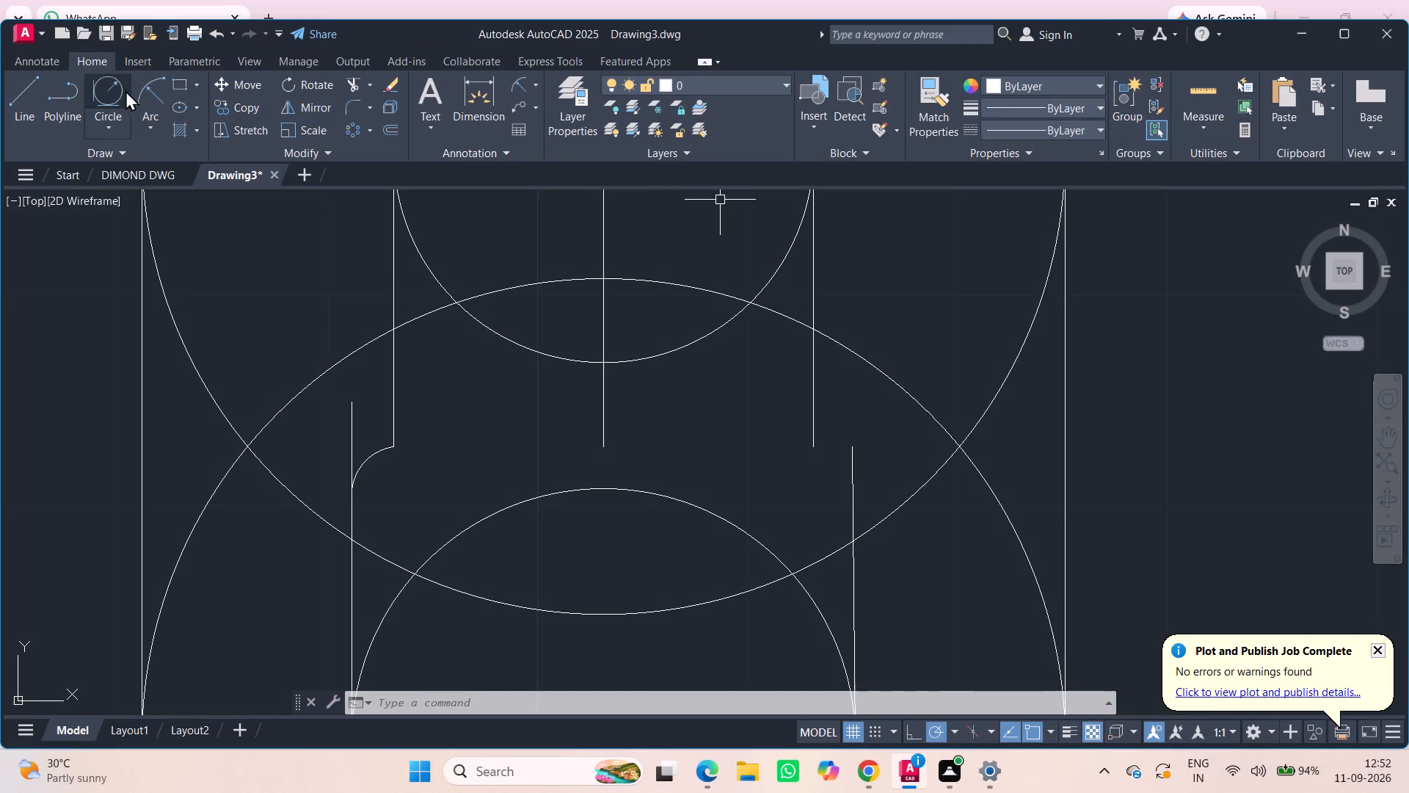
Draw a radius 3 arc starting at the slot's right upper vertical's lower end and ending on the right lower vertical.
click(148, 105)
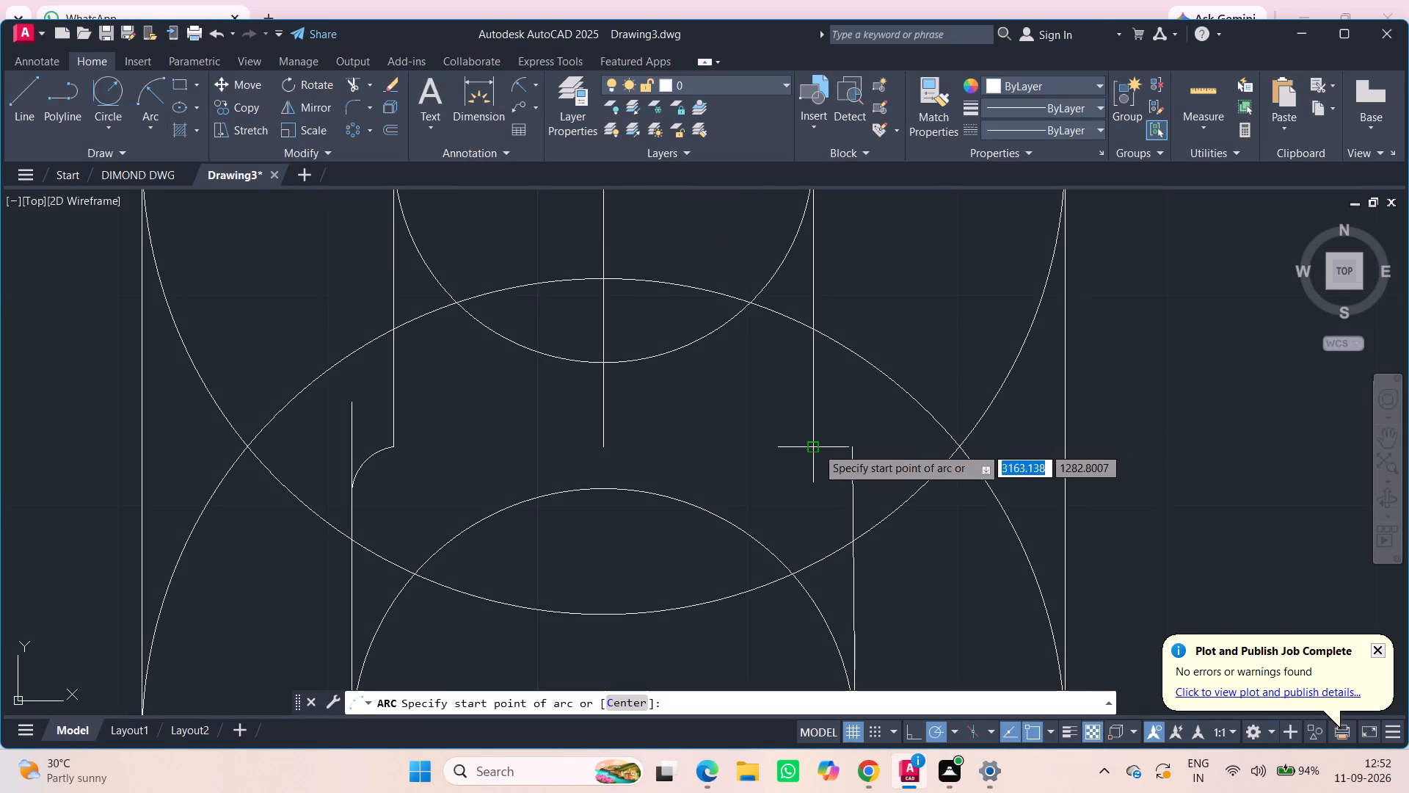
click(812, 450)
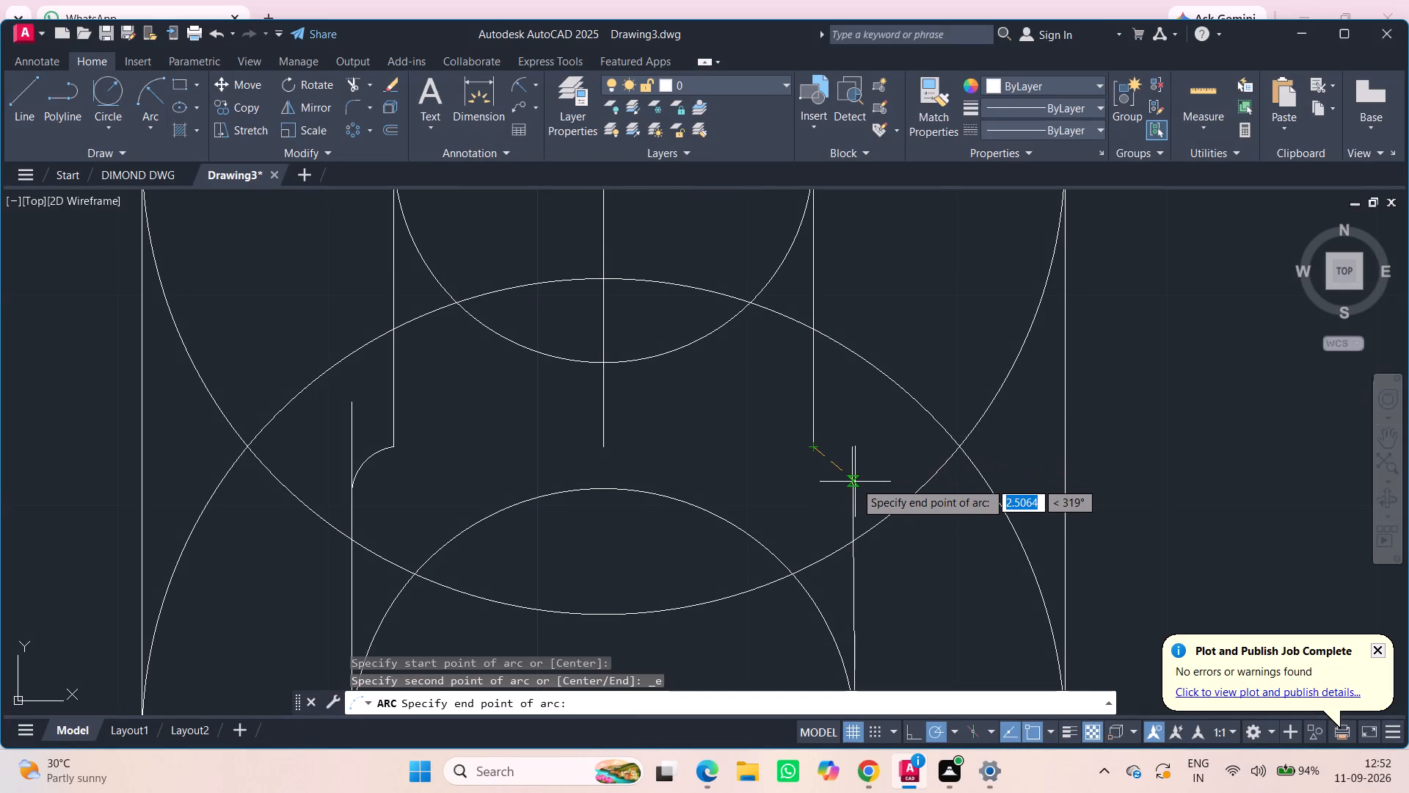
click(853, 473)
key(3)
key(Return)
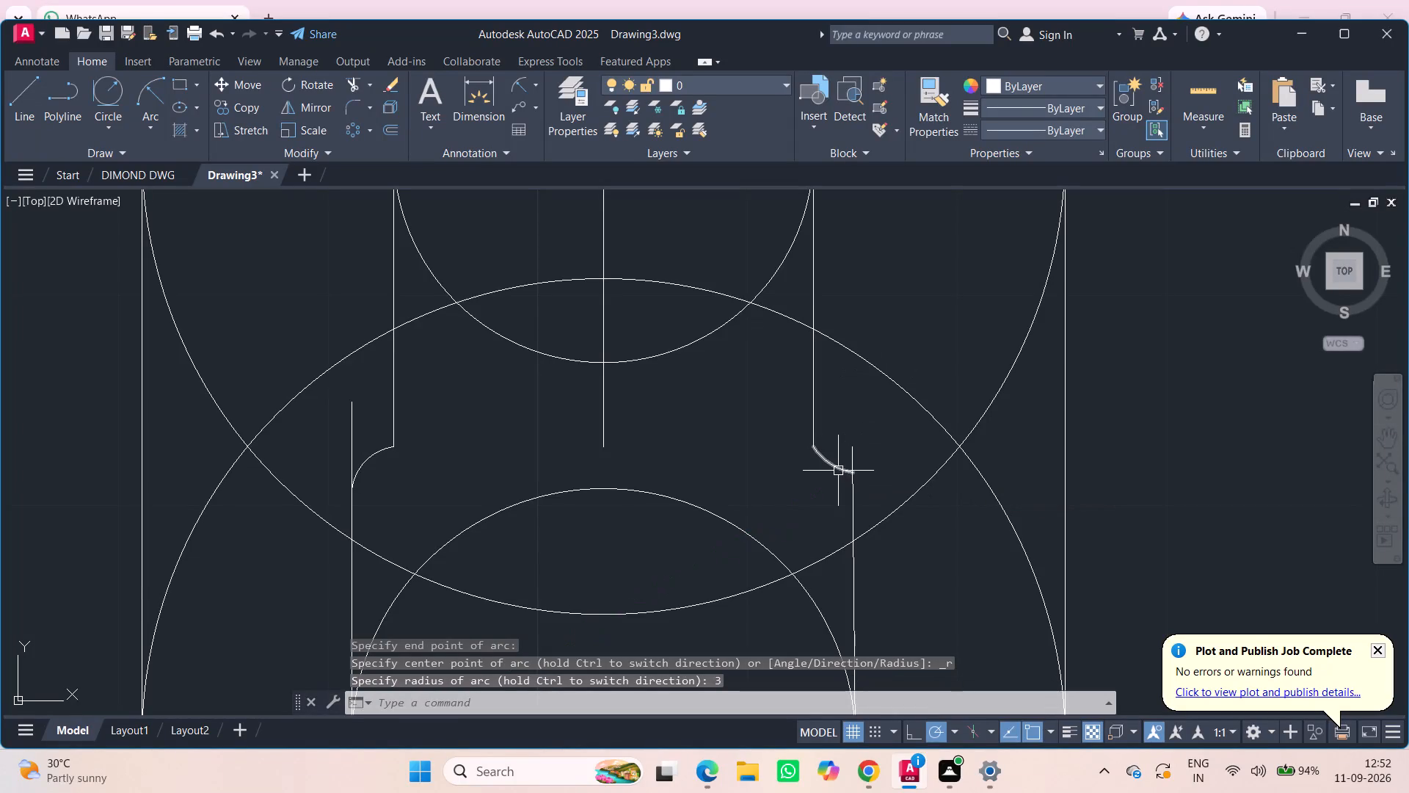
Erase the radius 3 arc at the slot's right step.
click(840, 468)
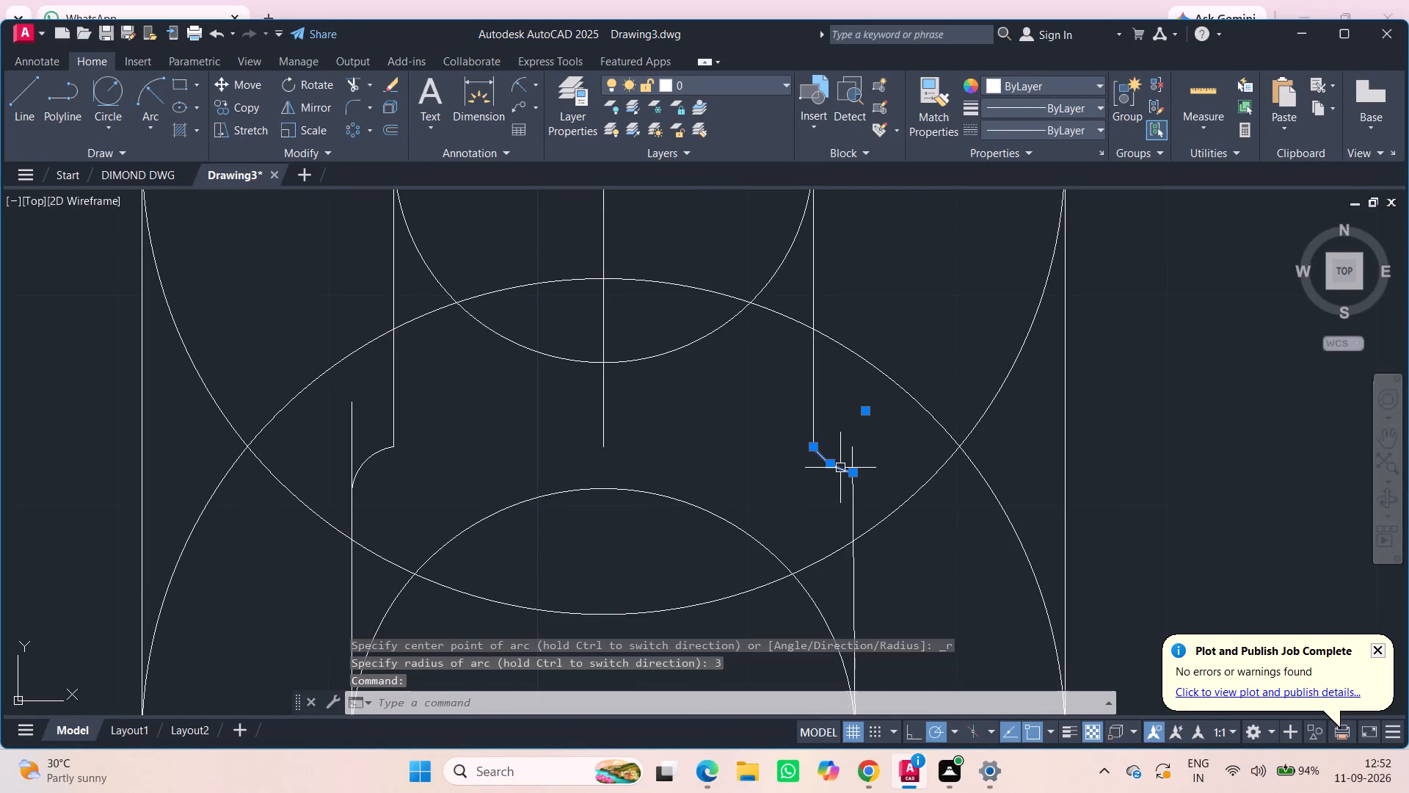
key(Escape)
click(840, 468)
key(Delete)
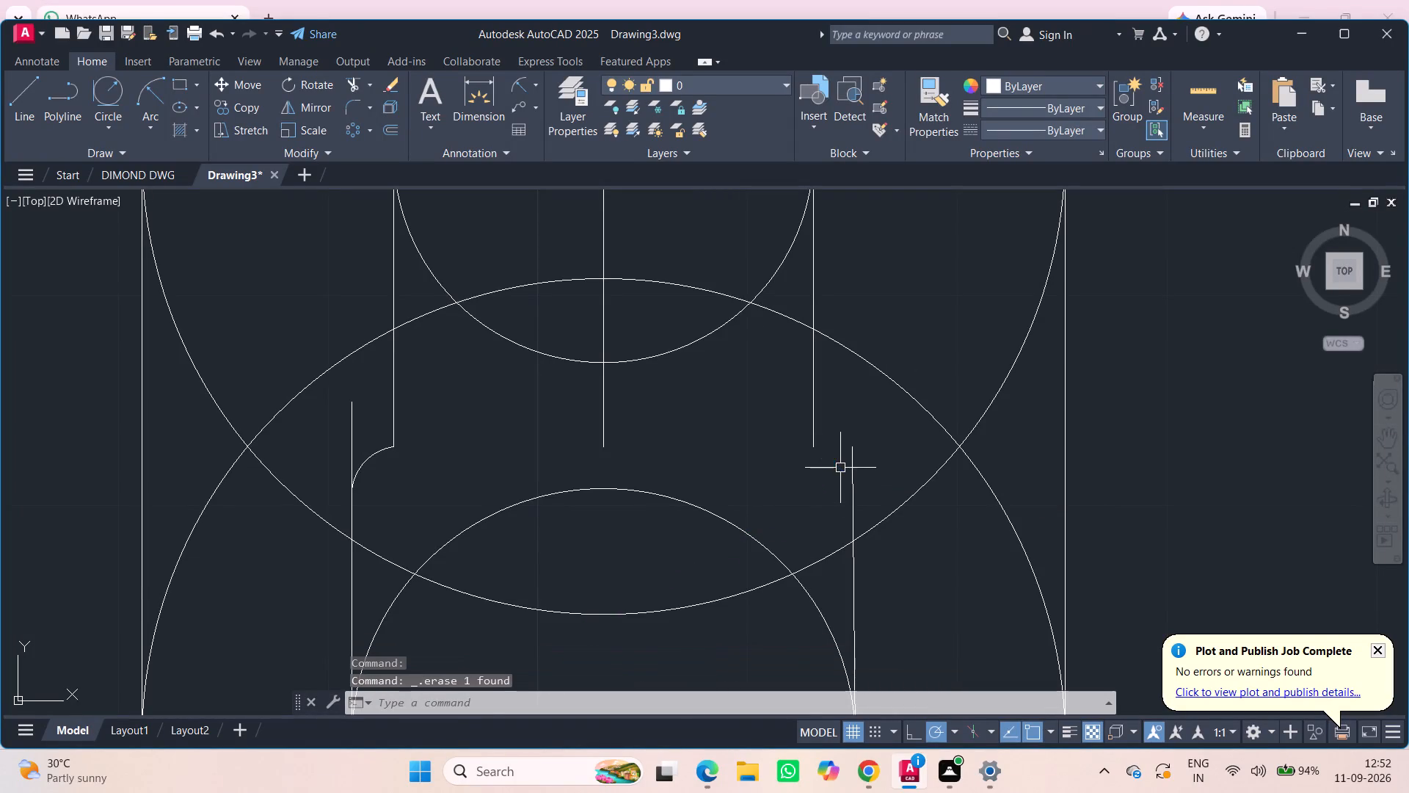
Draw a radius 3 start-end-radius arc from the slot's right lower vertical line up to the right upper vertical's lower end.
click(150, 87)
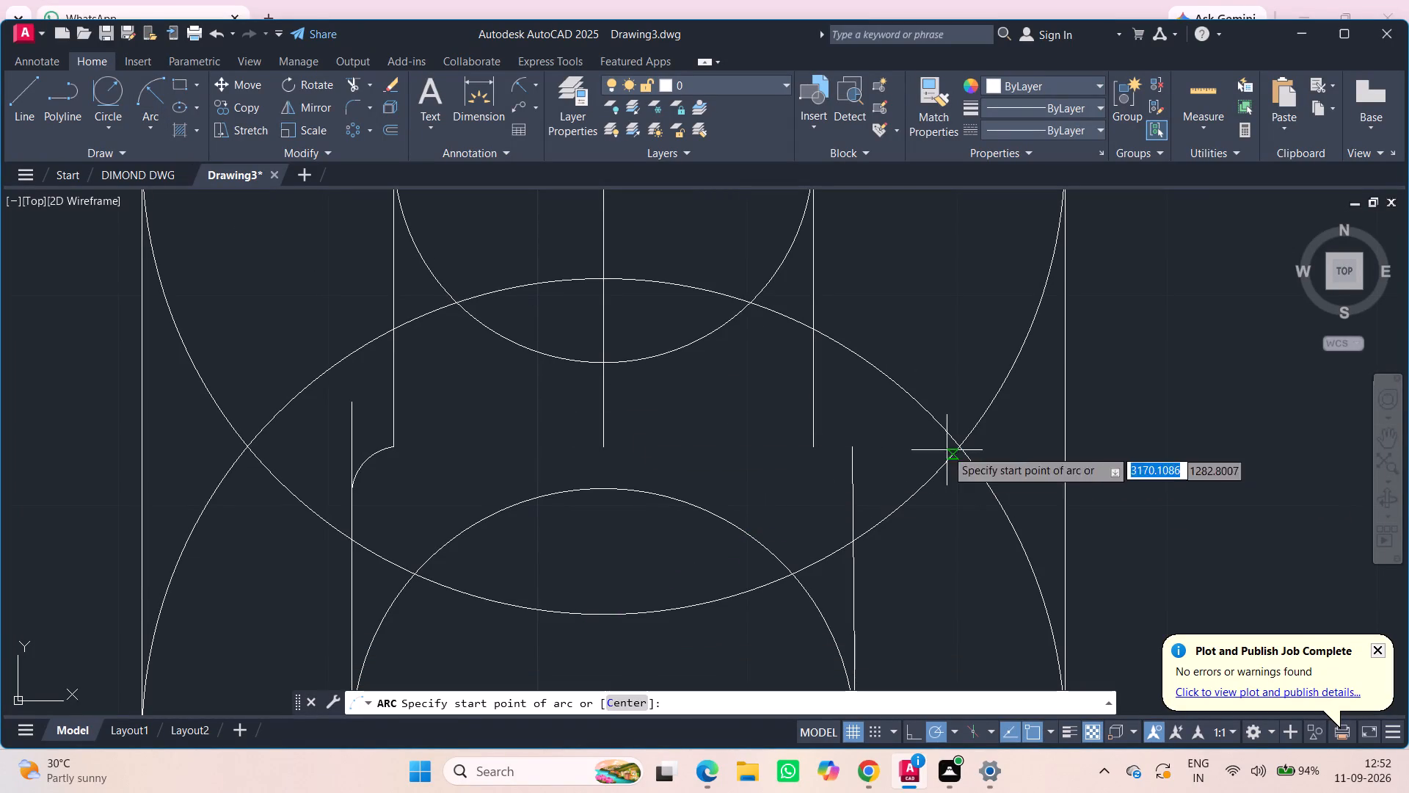
click(851, 480)
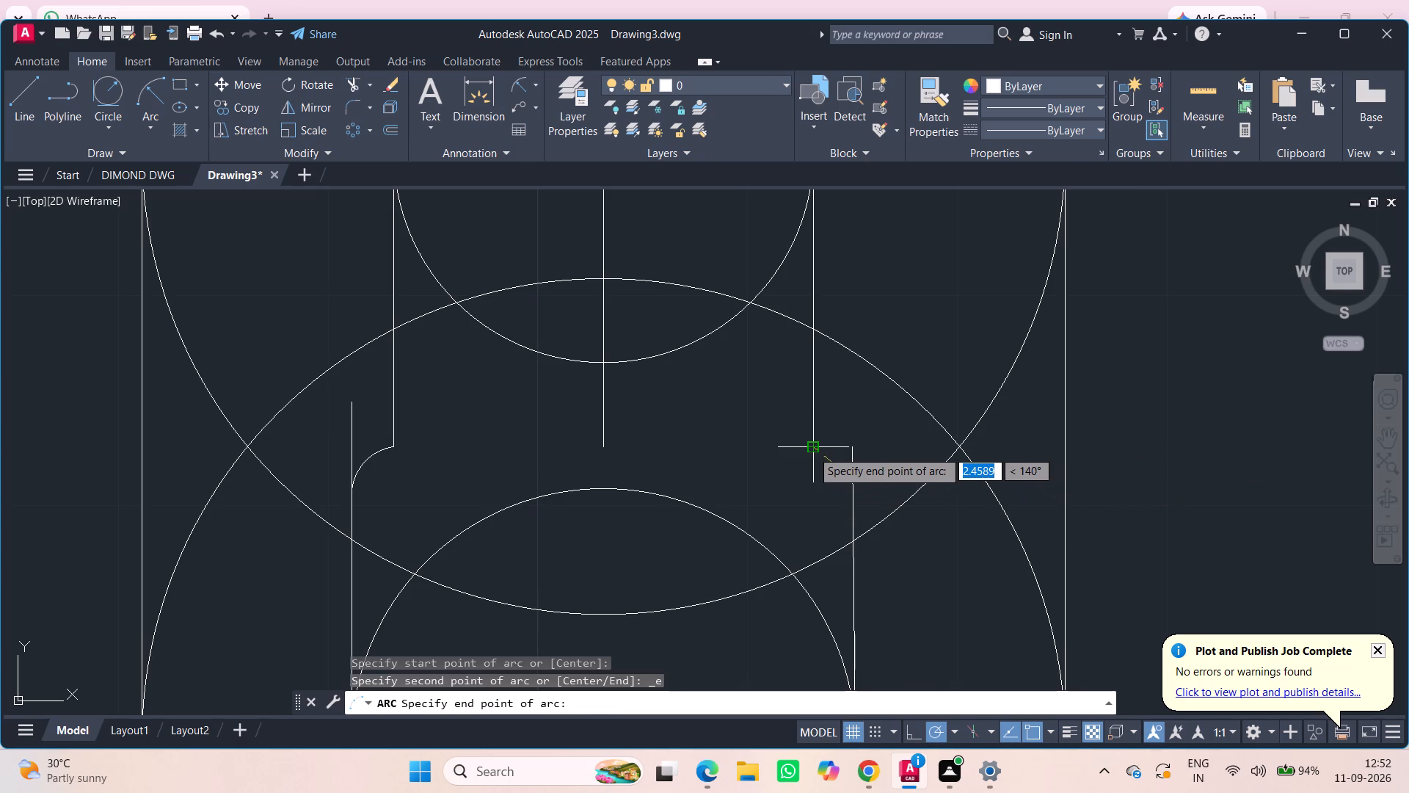
click(812, 444)
key(3)
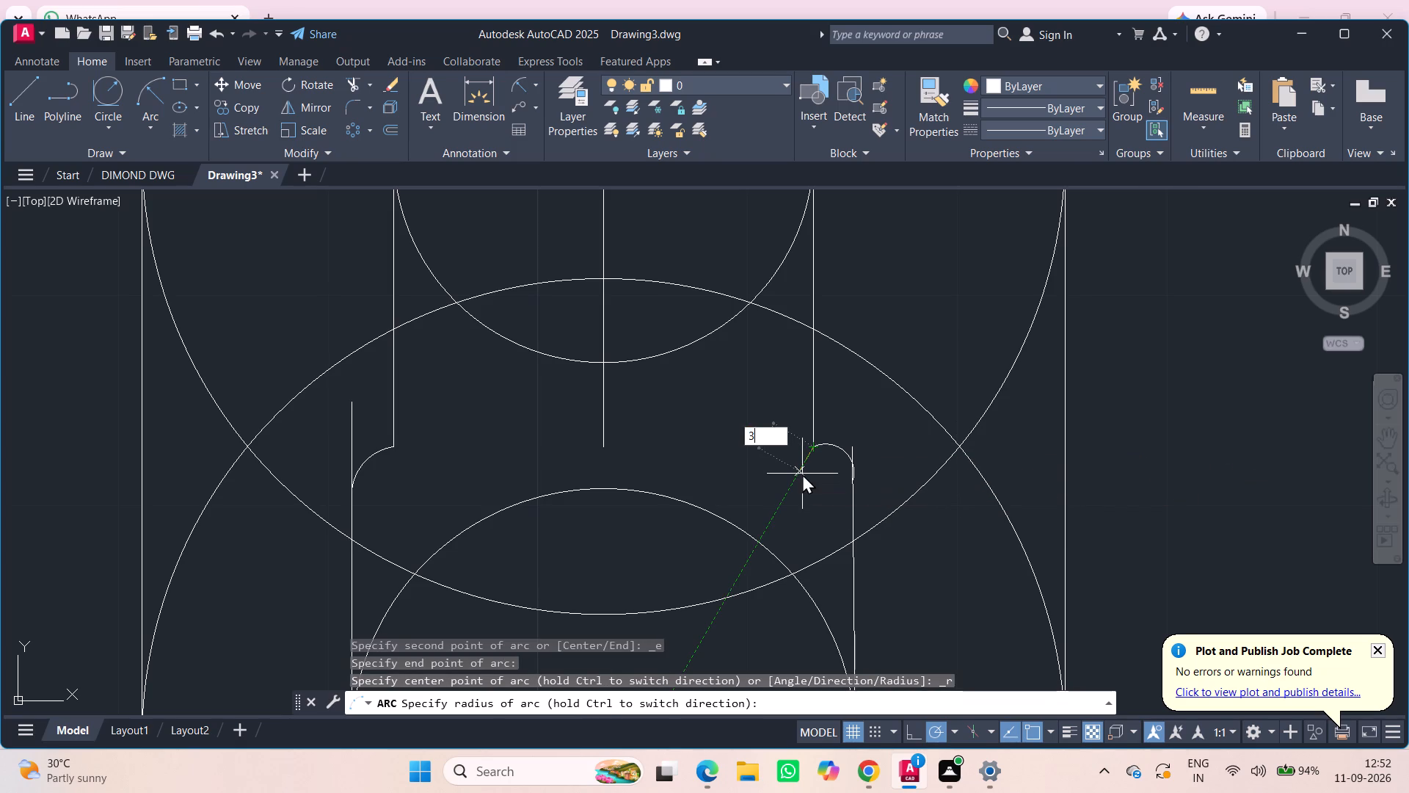
key(Return)
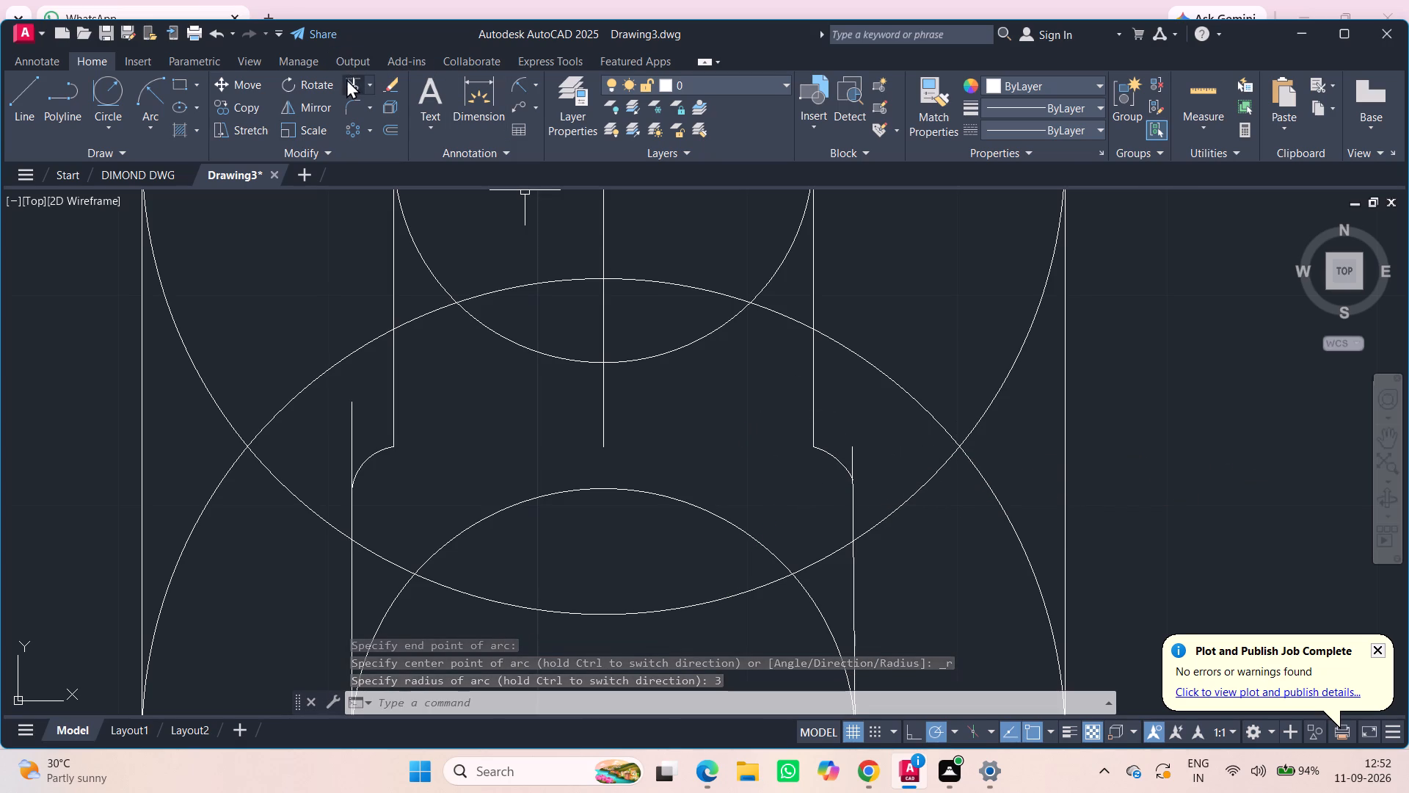
Trim the overhanging ends of the slot's lower verticals above the corner arcs and the central vertical line below the upper small circle.
click(346, 79)
click(856, 457)
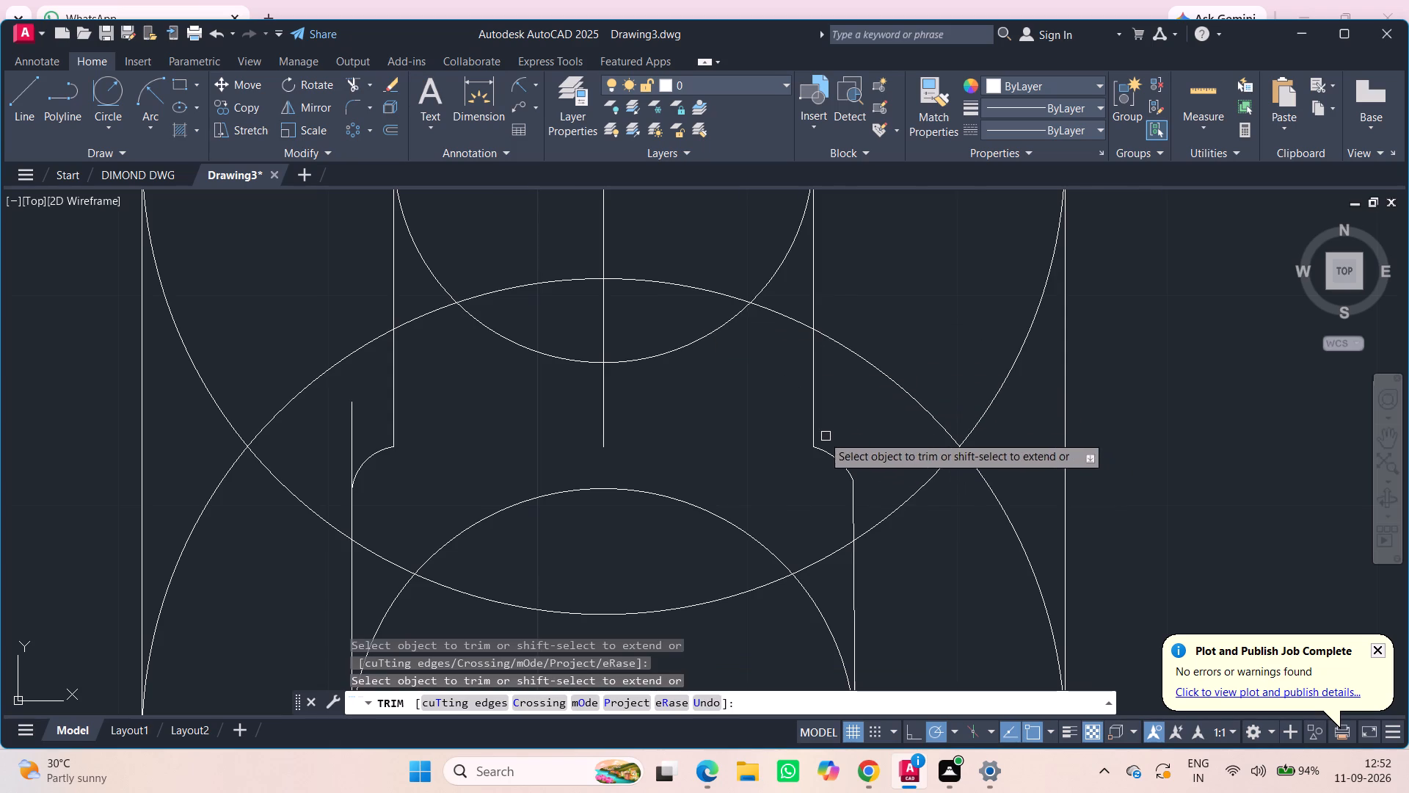
click(608, 432)
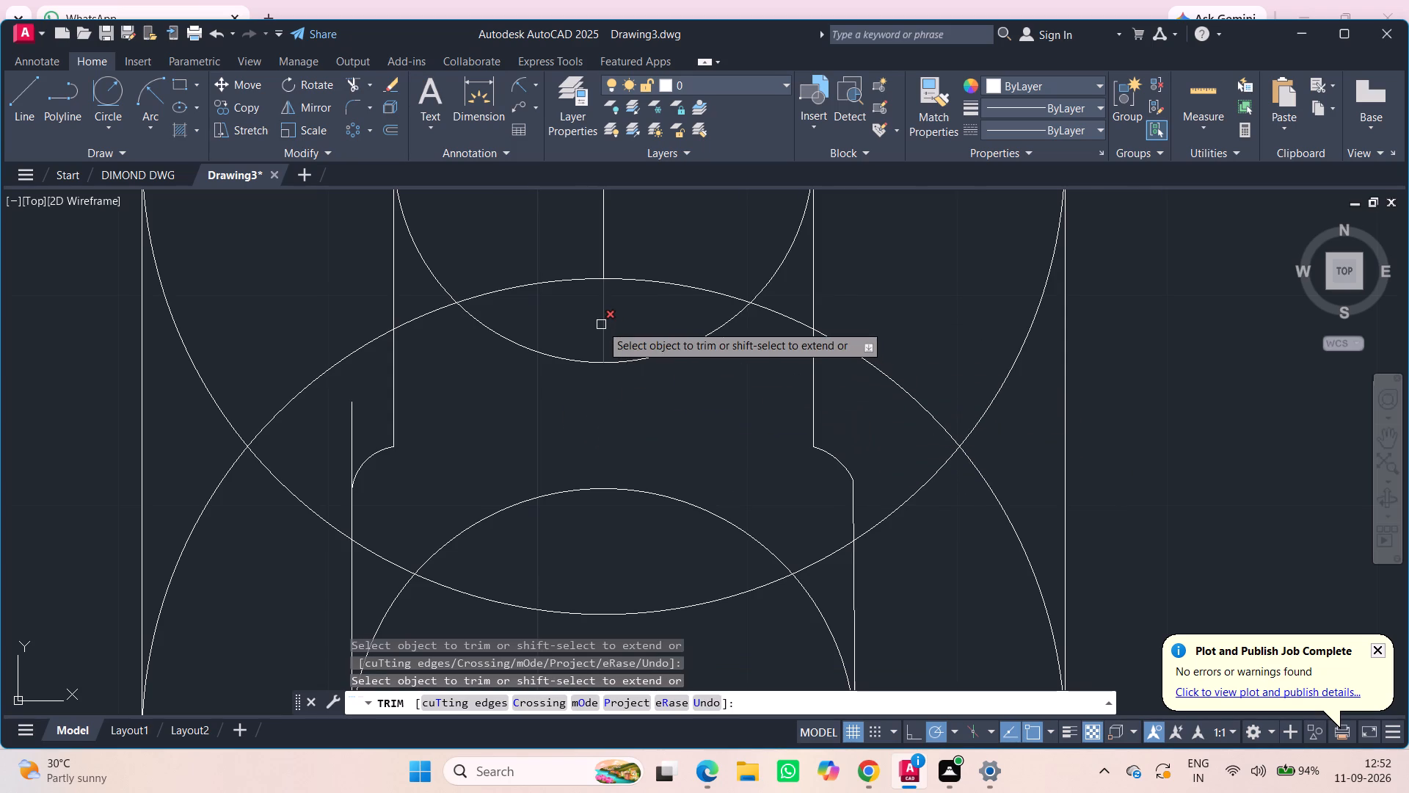
click(601, 325)
click(354, 424)
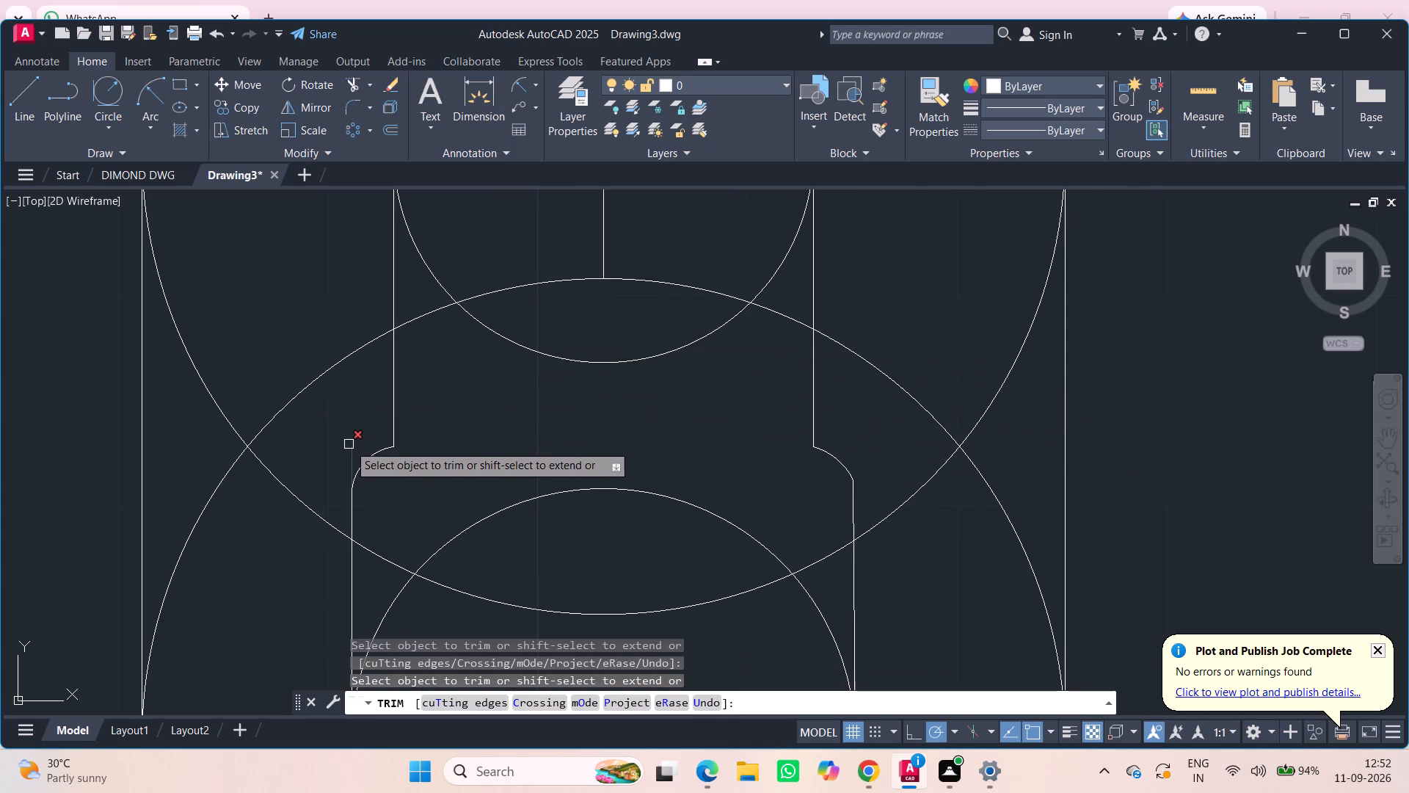
click(349, 446)
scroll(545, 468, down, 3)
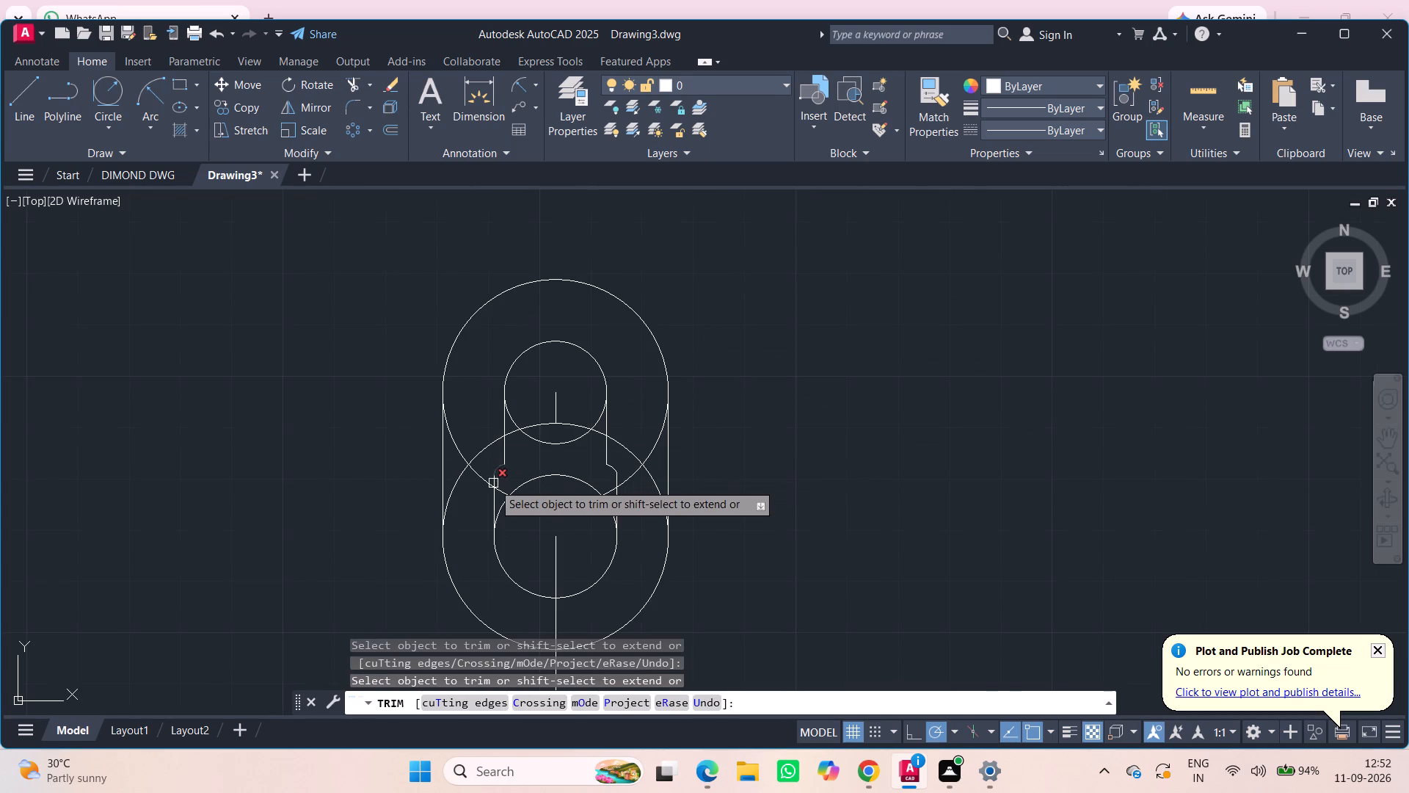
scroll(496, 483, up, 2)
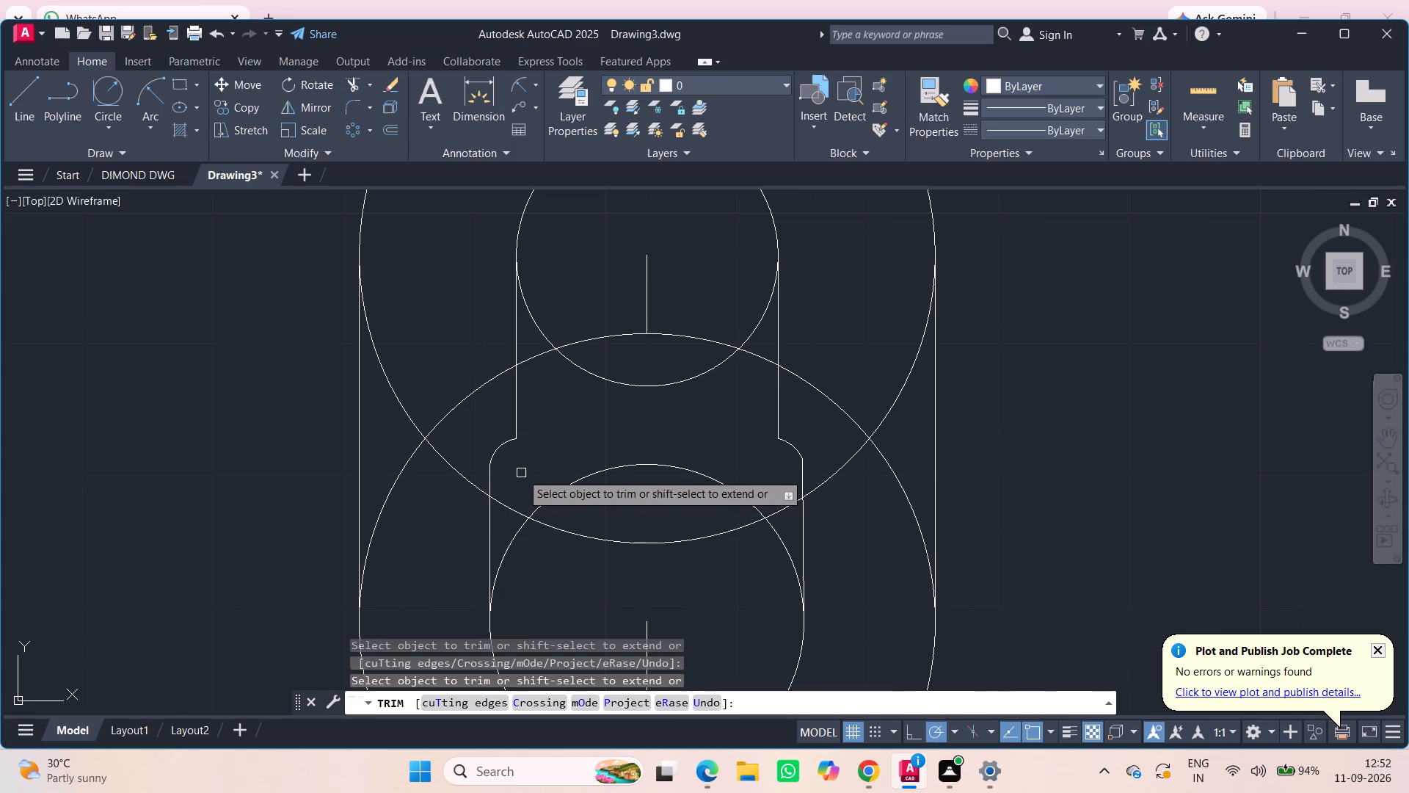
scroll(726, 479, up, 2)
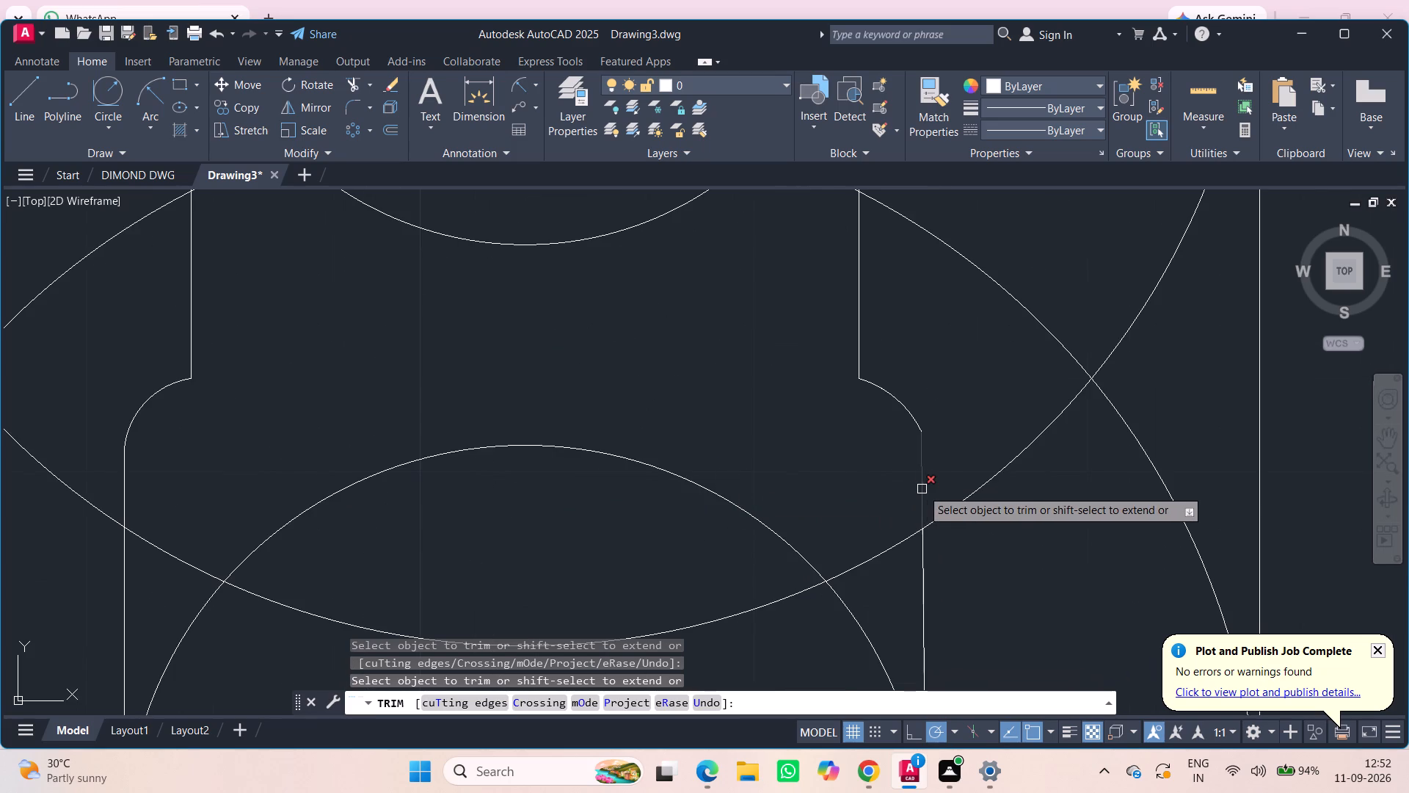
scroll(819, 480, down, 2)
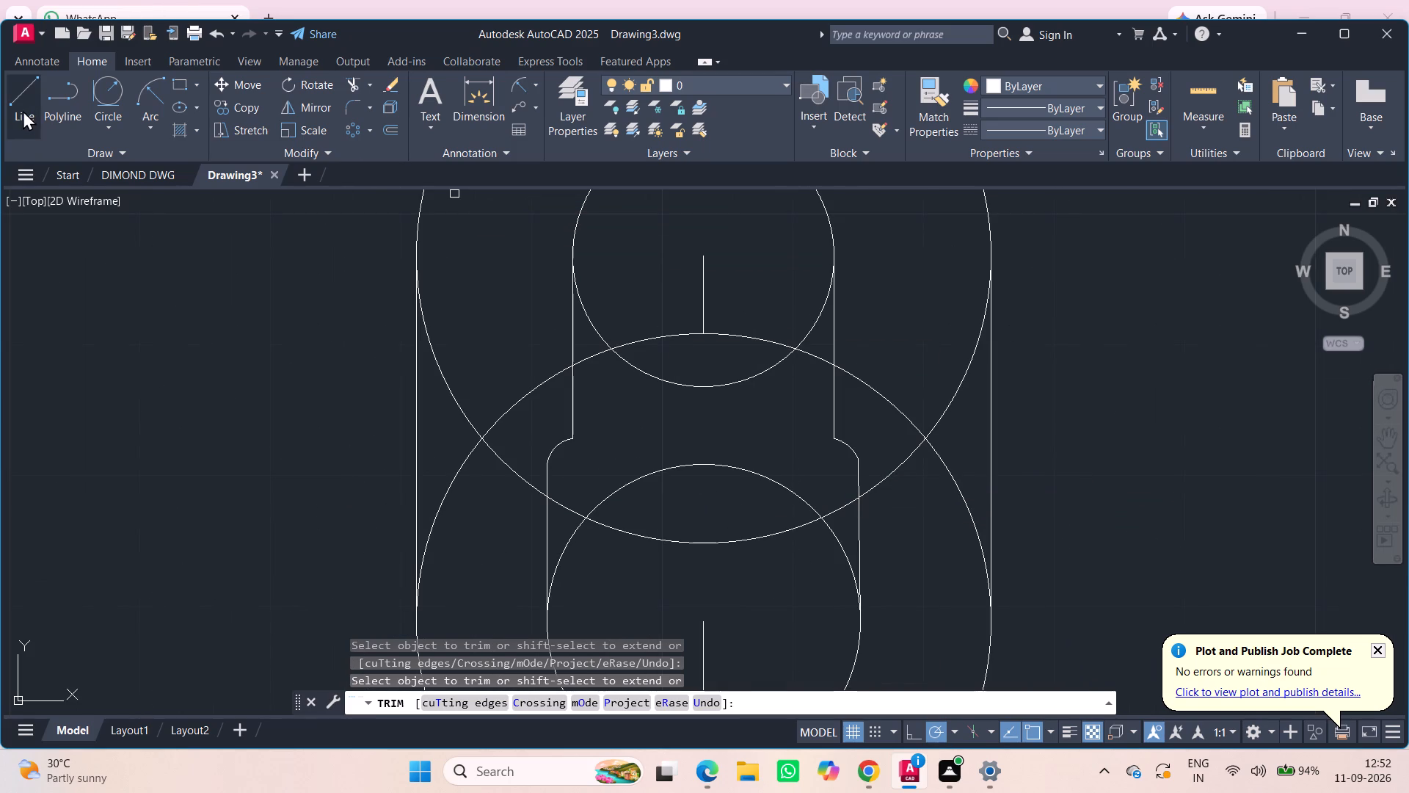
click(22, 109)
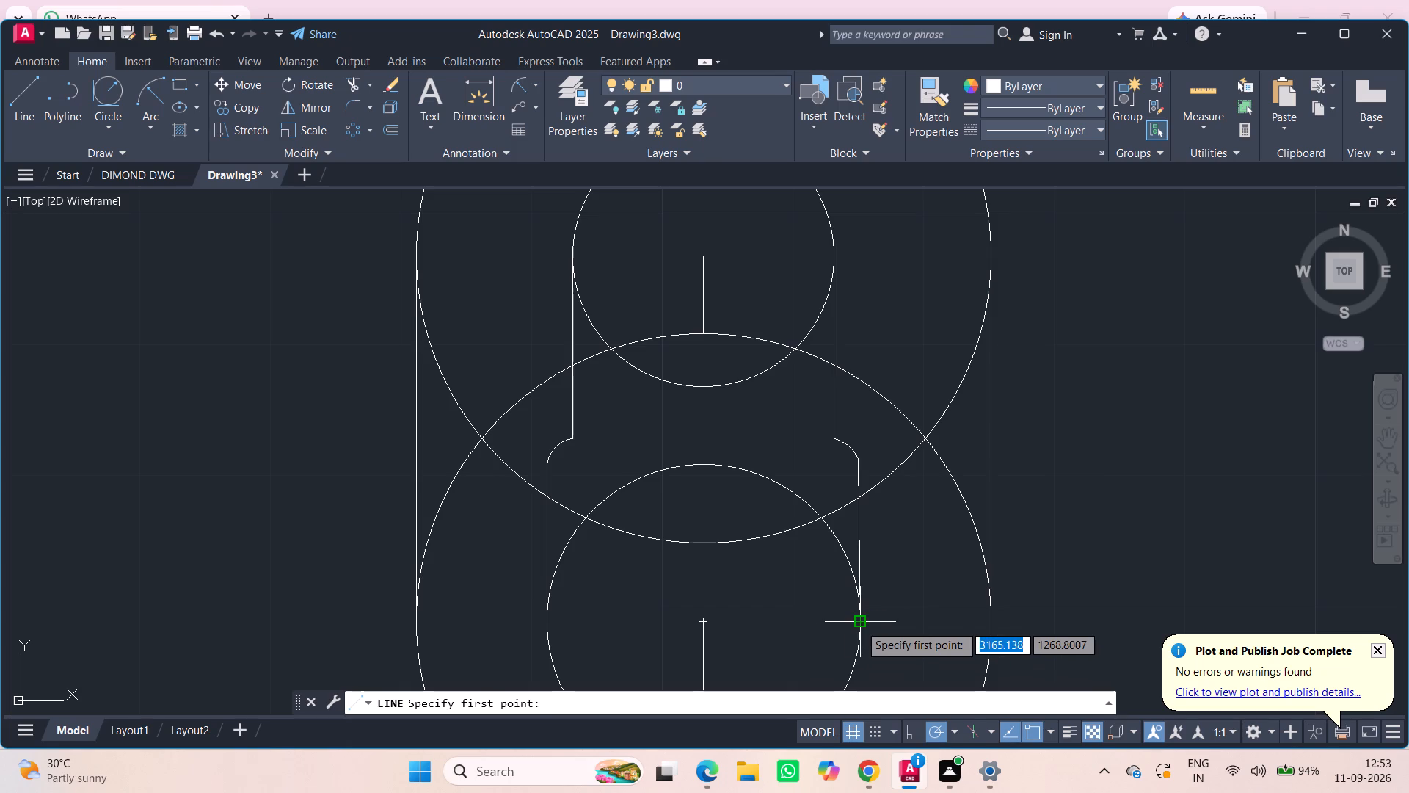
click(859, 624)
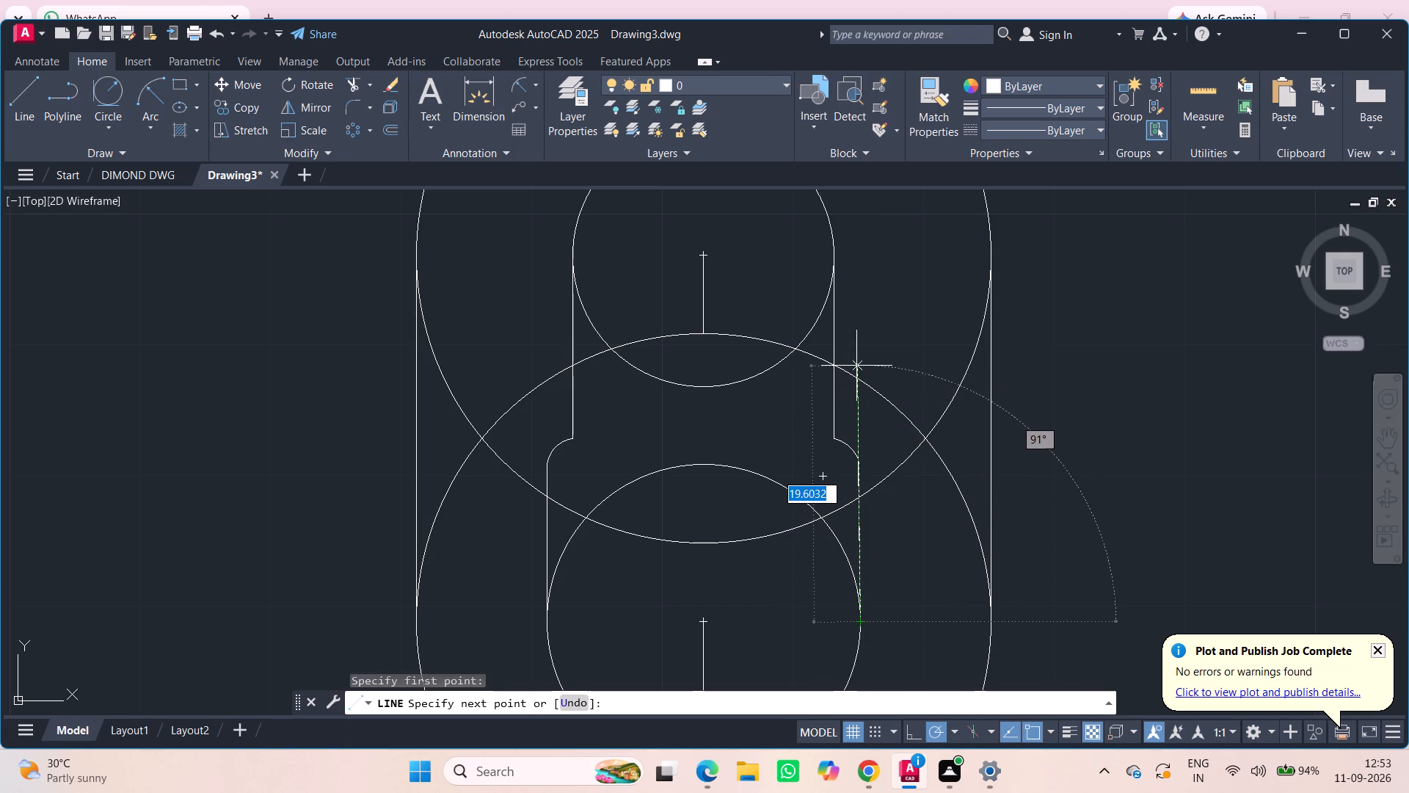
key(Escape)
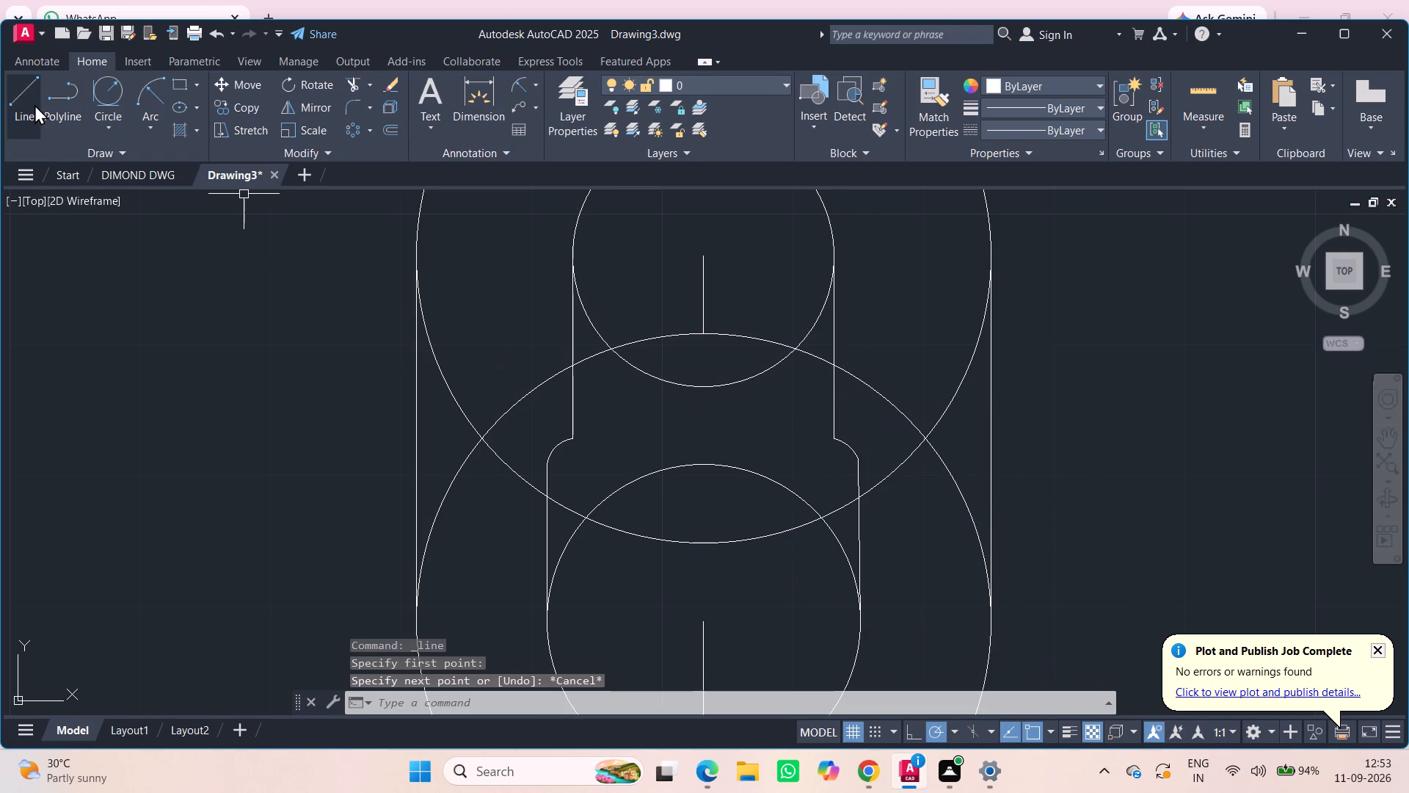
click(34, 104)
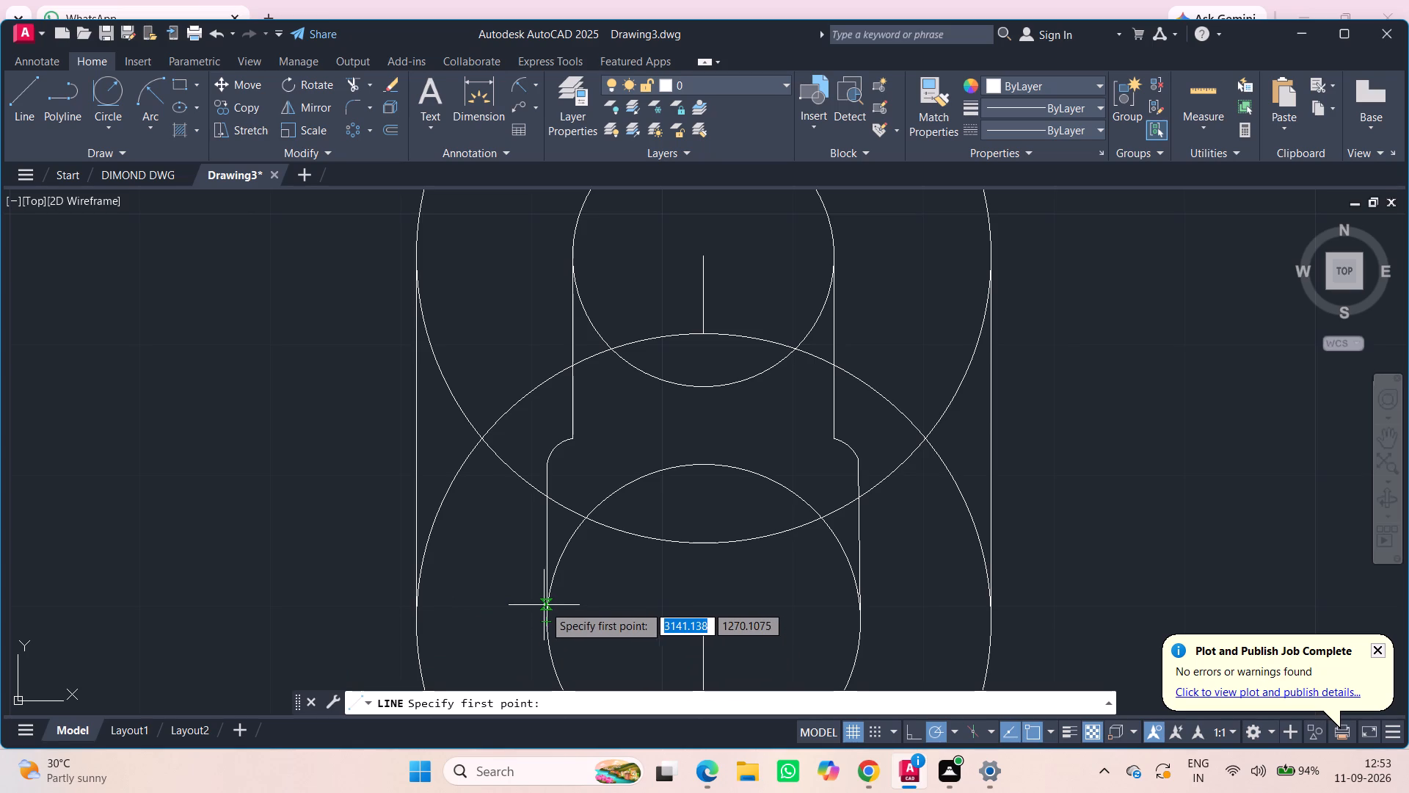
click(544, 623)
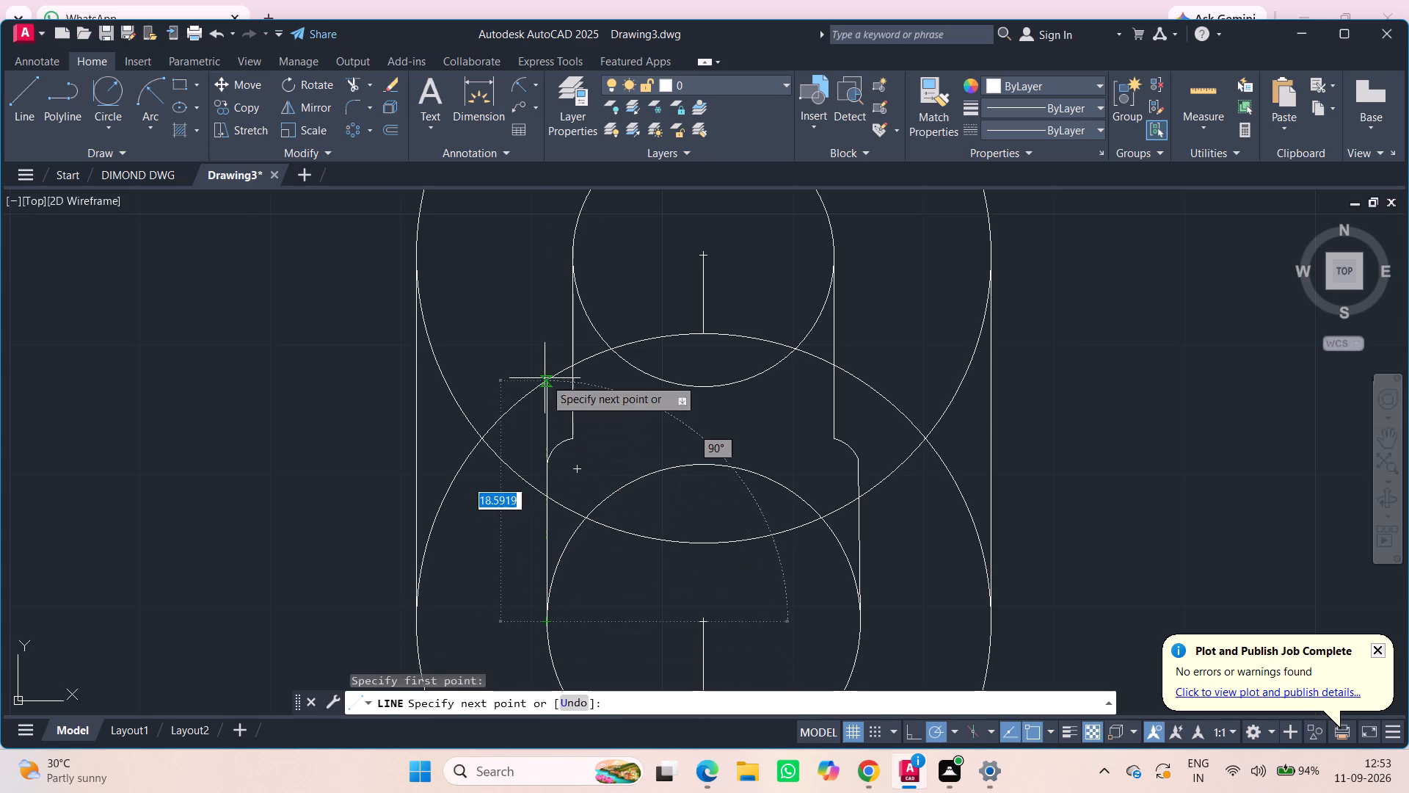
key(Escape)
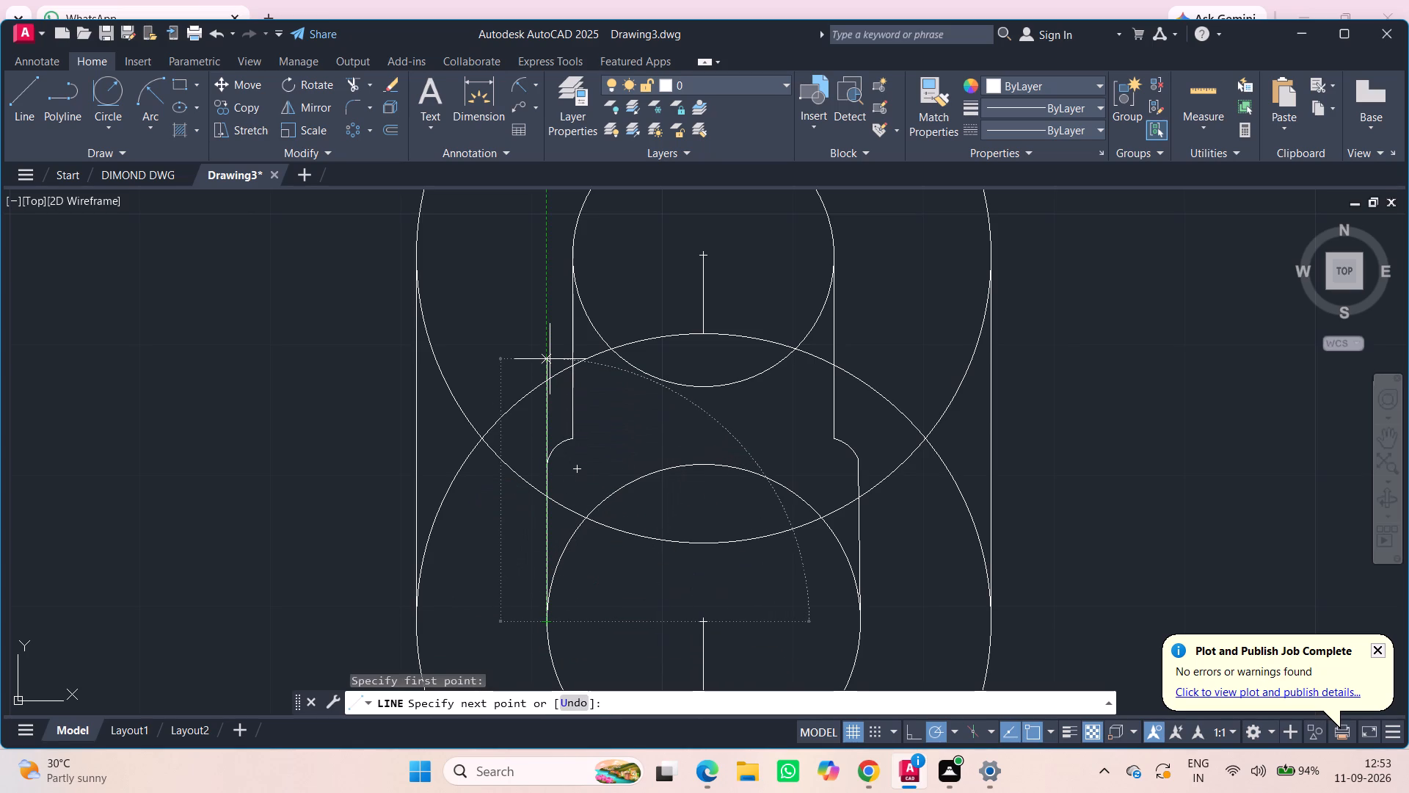
Erase the corner arc at the slot's right step.
scroll(837, 468, up, 3)
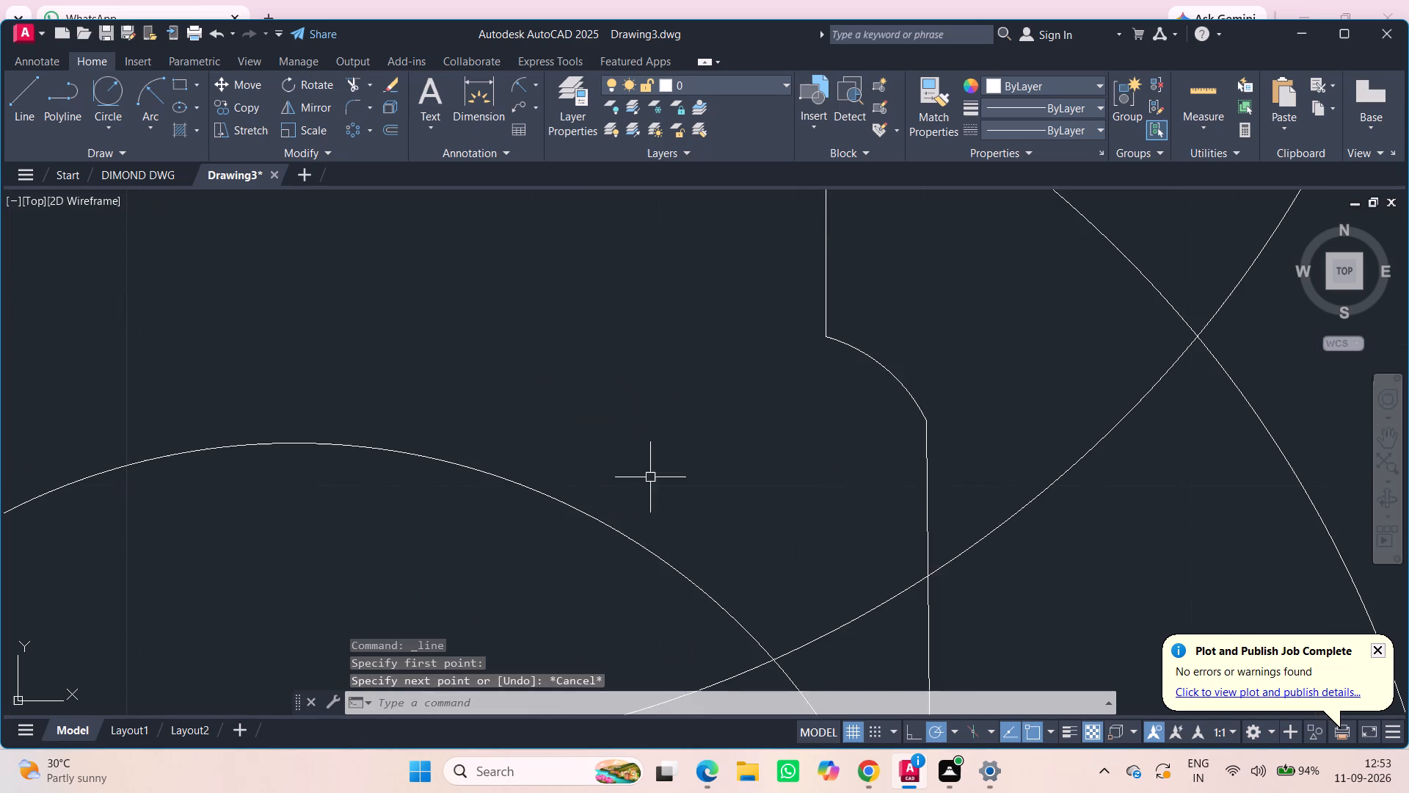
scroll(441, 431, down, 2)
middle_drag(498, 423, 966, 445)
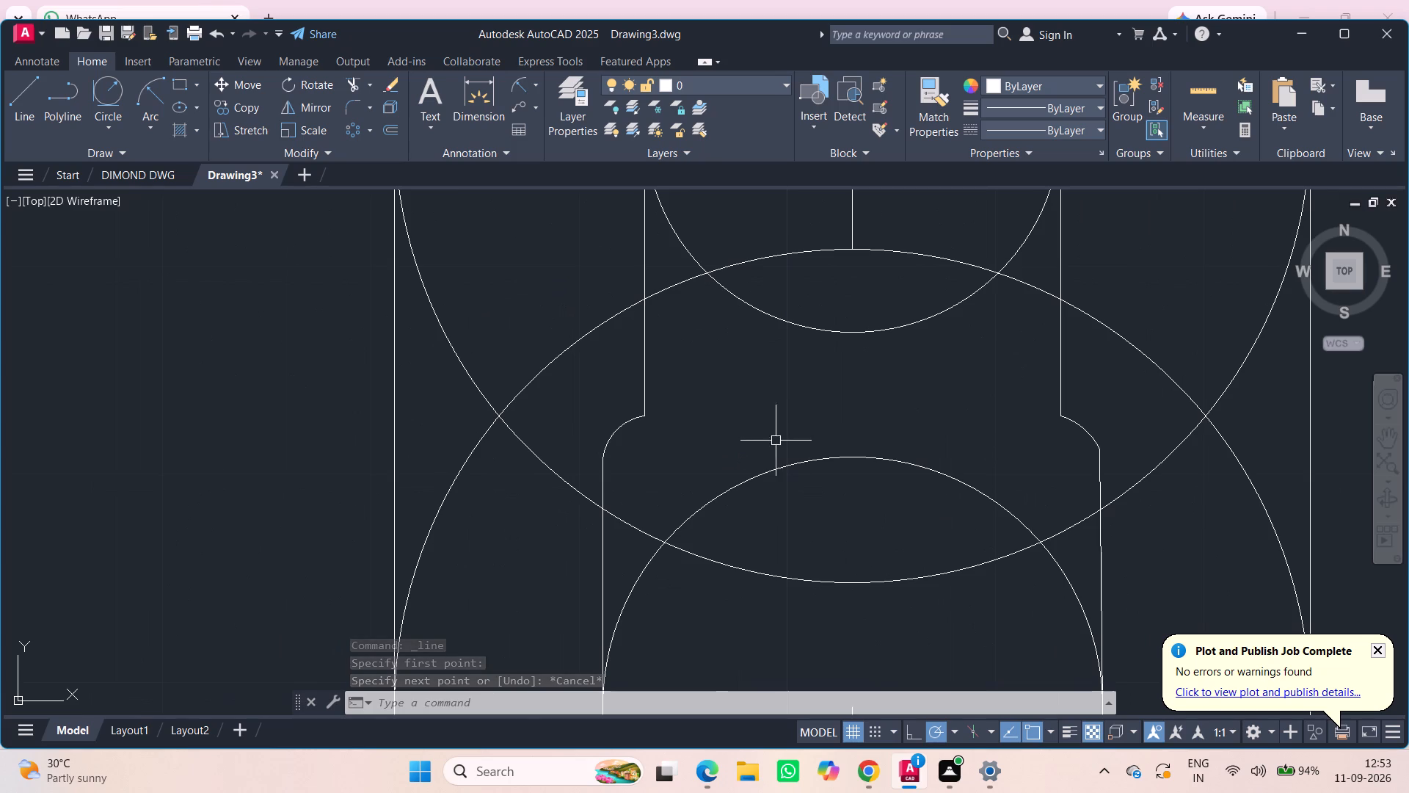
click(1085, 430)
key(Delete)
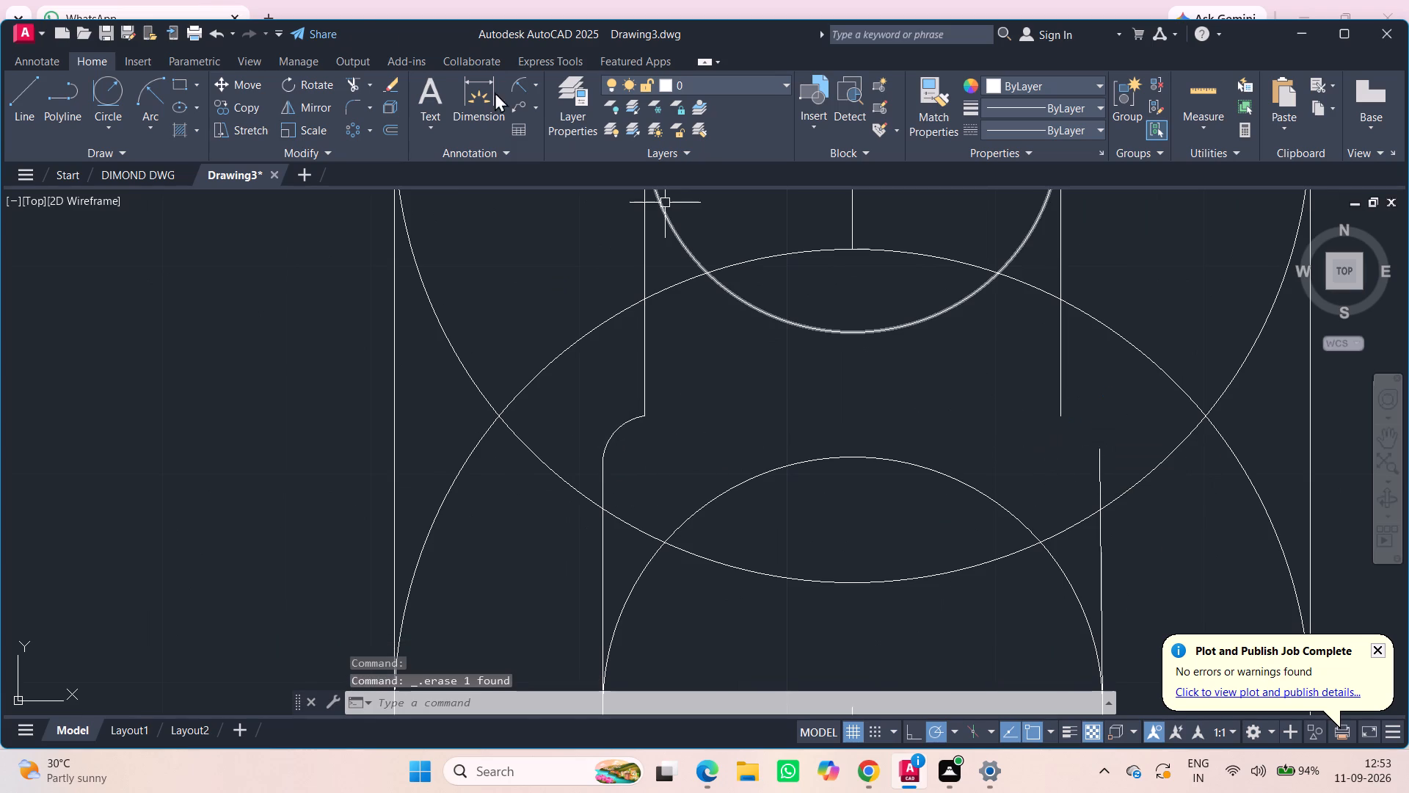
Draw a start-end-radius arc from the slot's right lower vertical to the right upper vertical's lower end, radius about 2.37.
click(153, 106)
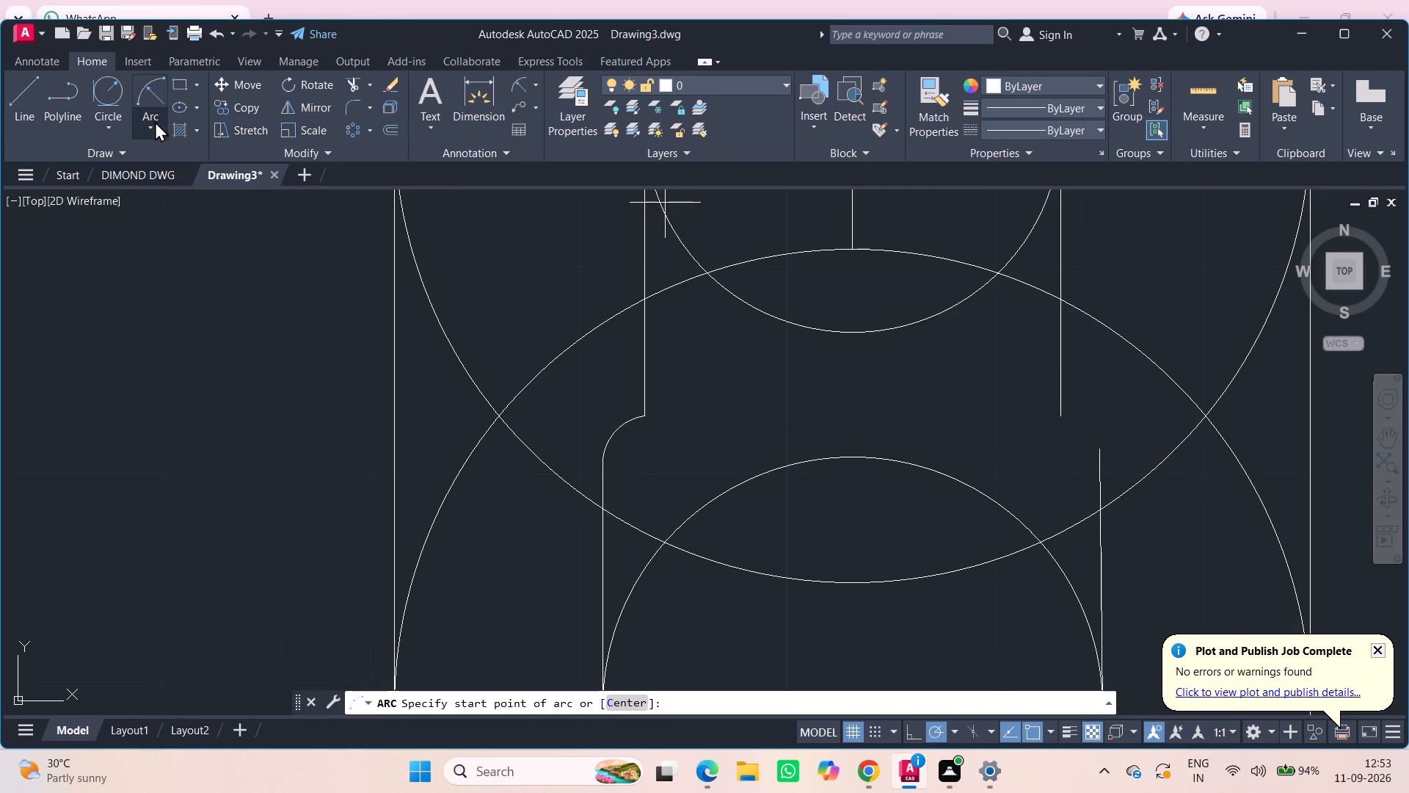
click(154, 128)
click(179, 386)
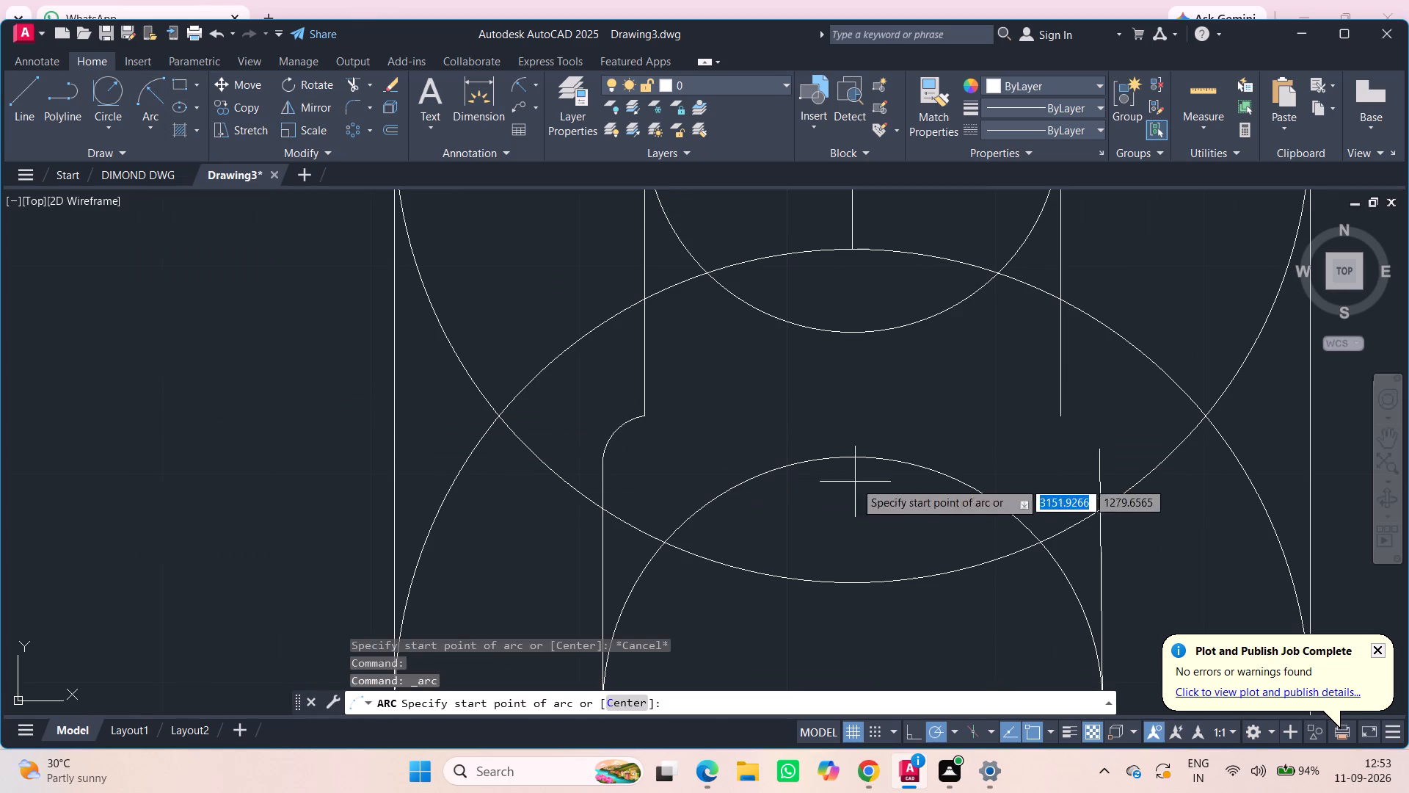
click(1096, 470)
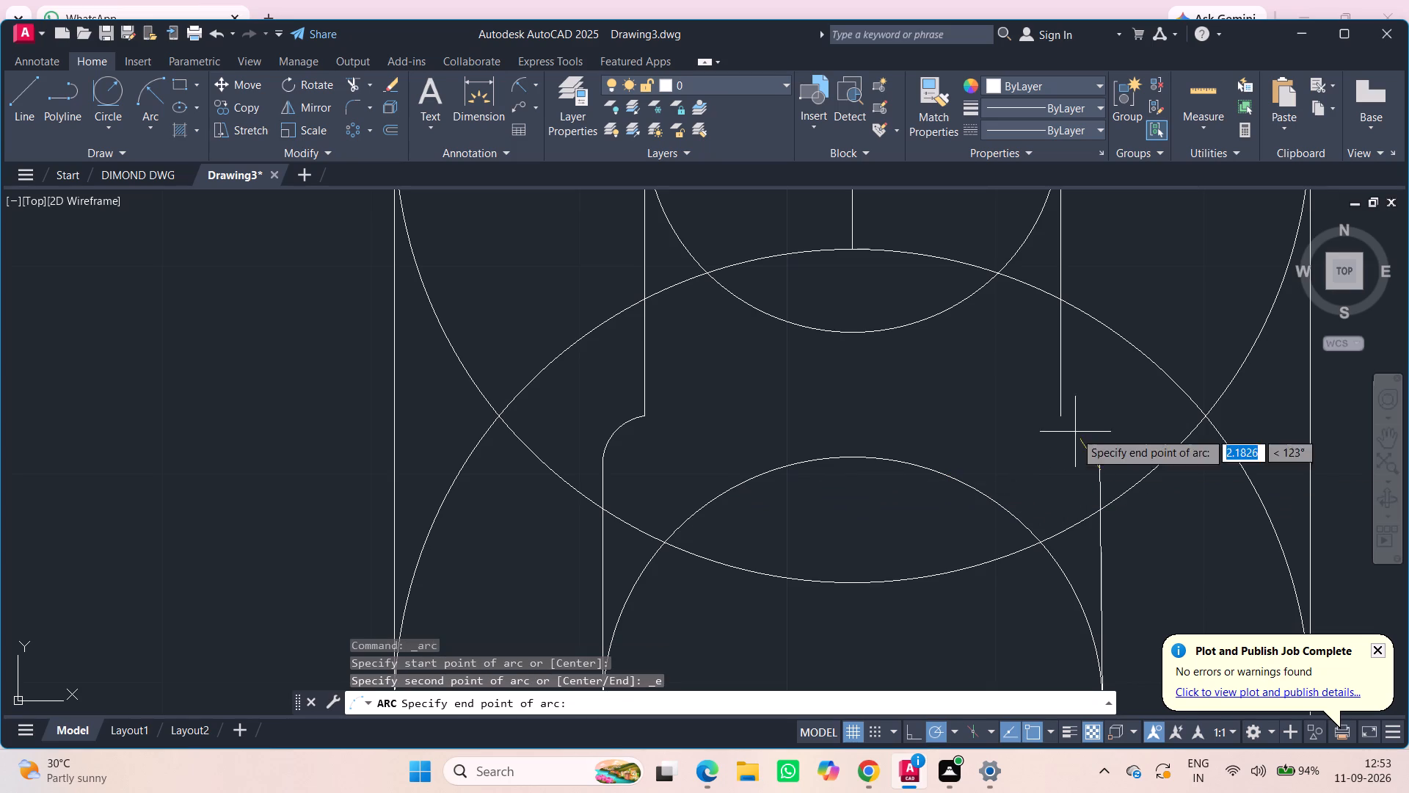
click(1059, 418)
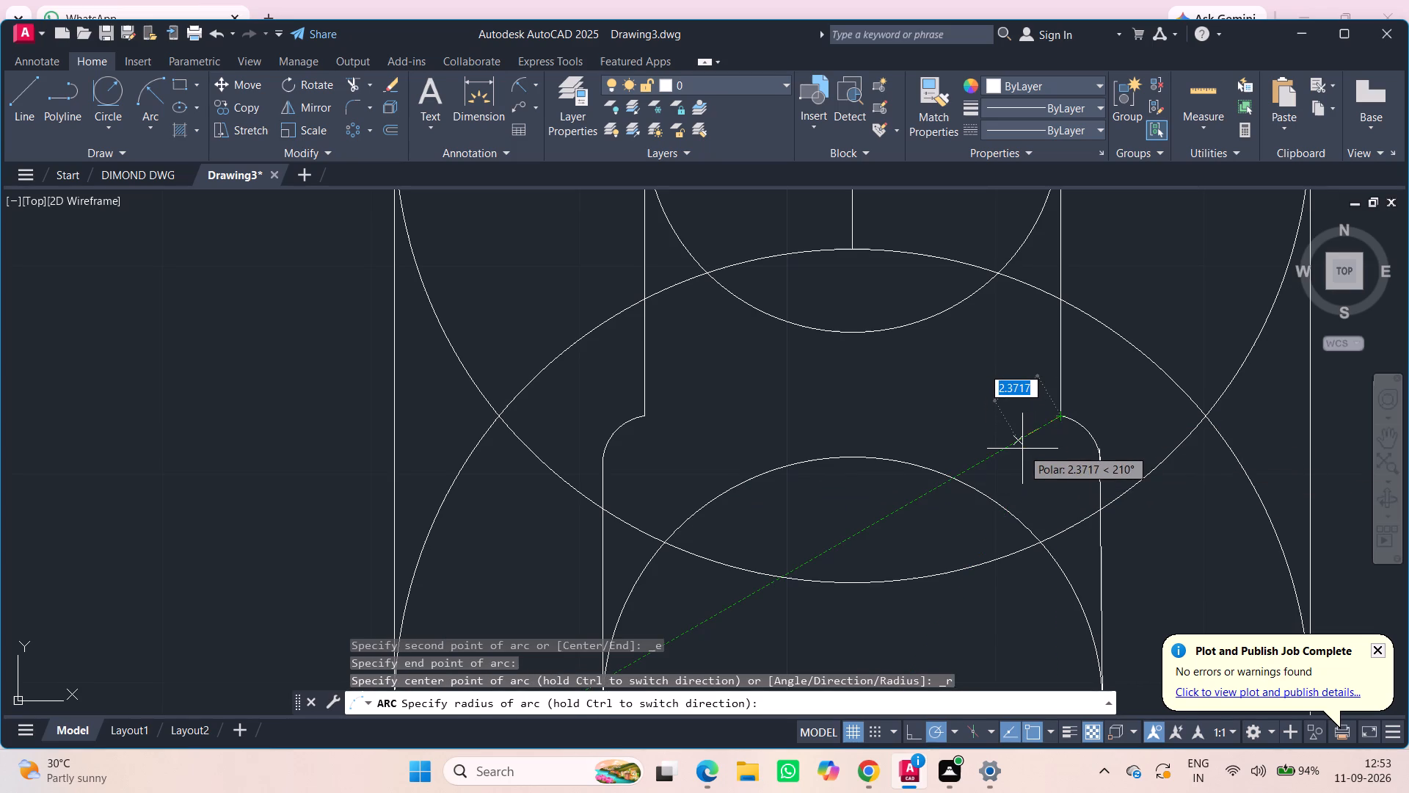
click(1022, 449)
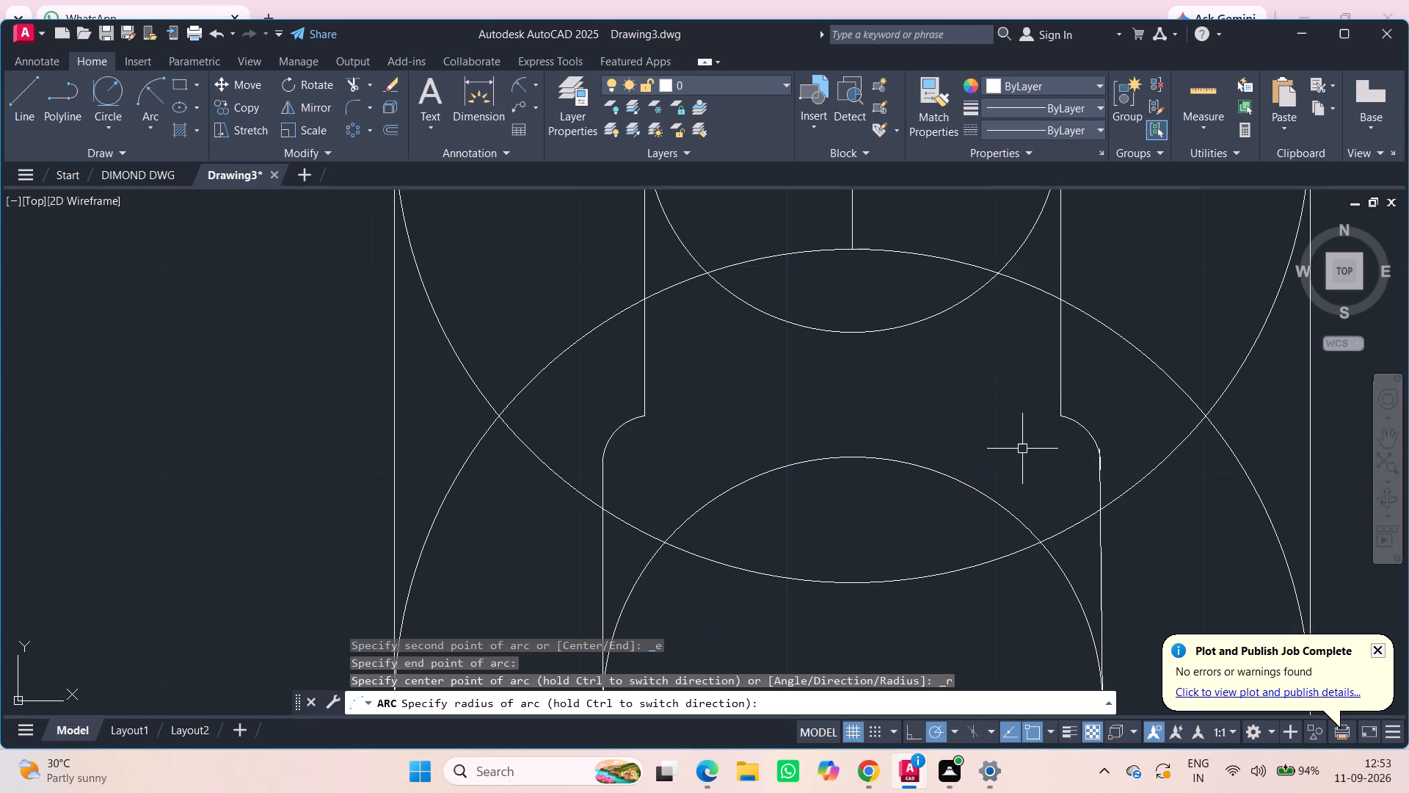
Trim the right lower vertical's excess above the new corner arc and its segment running inside the arc.
scroll(1135, 460, up, 4)
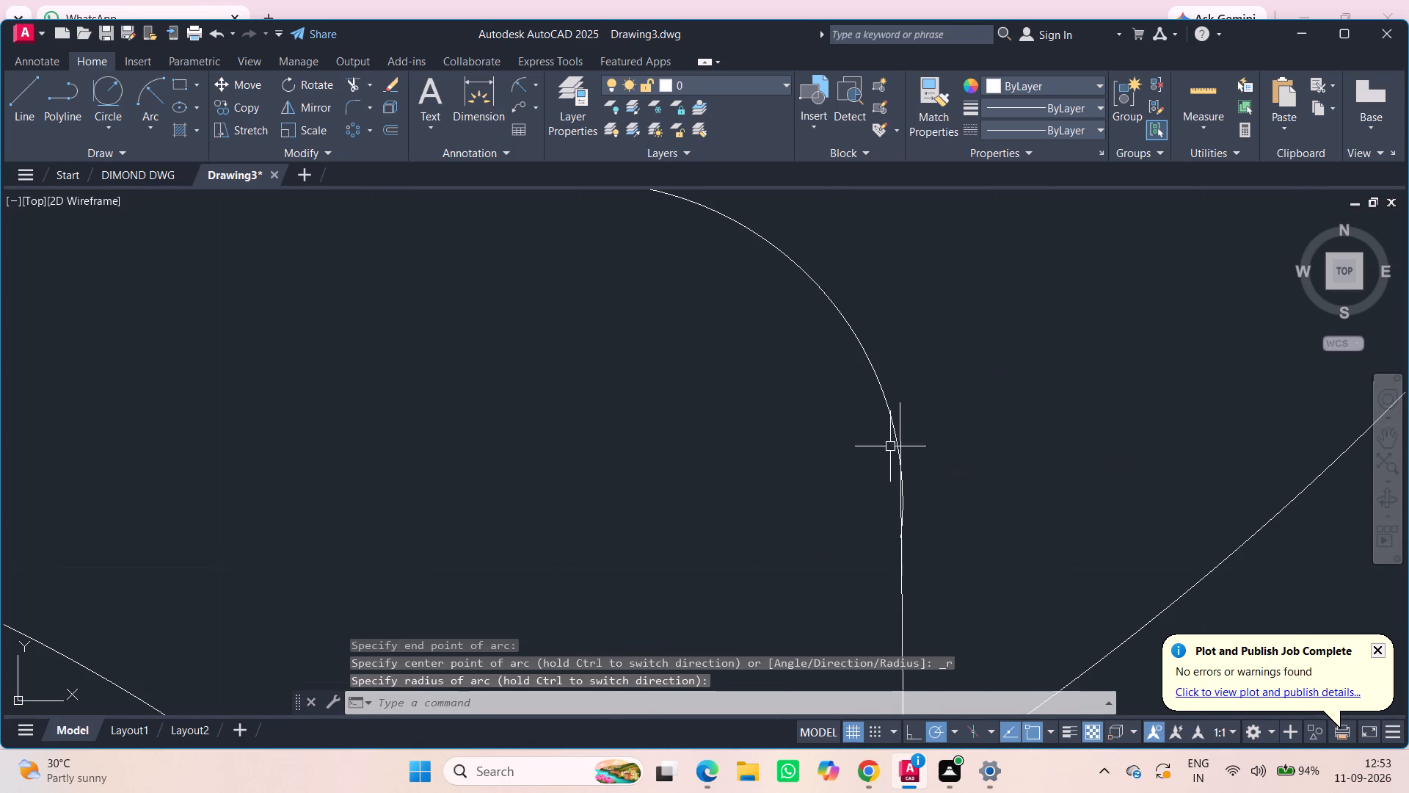
click(350, 86)
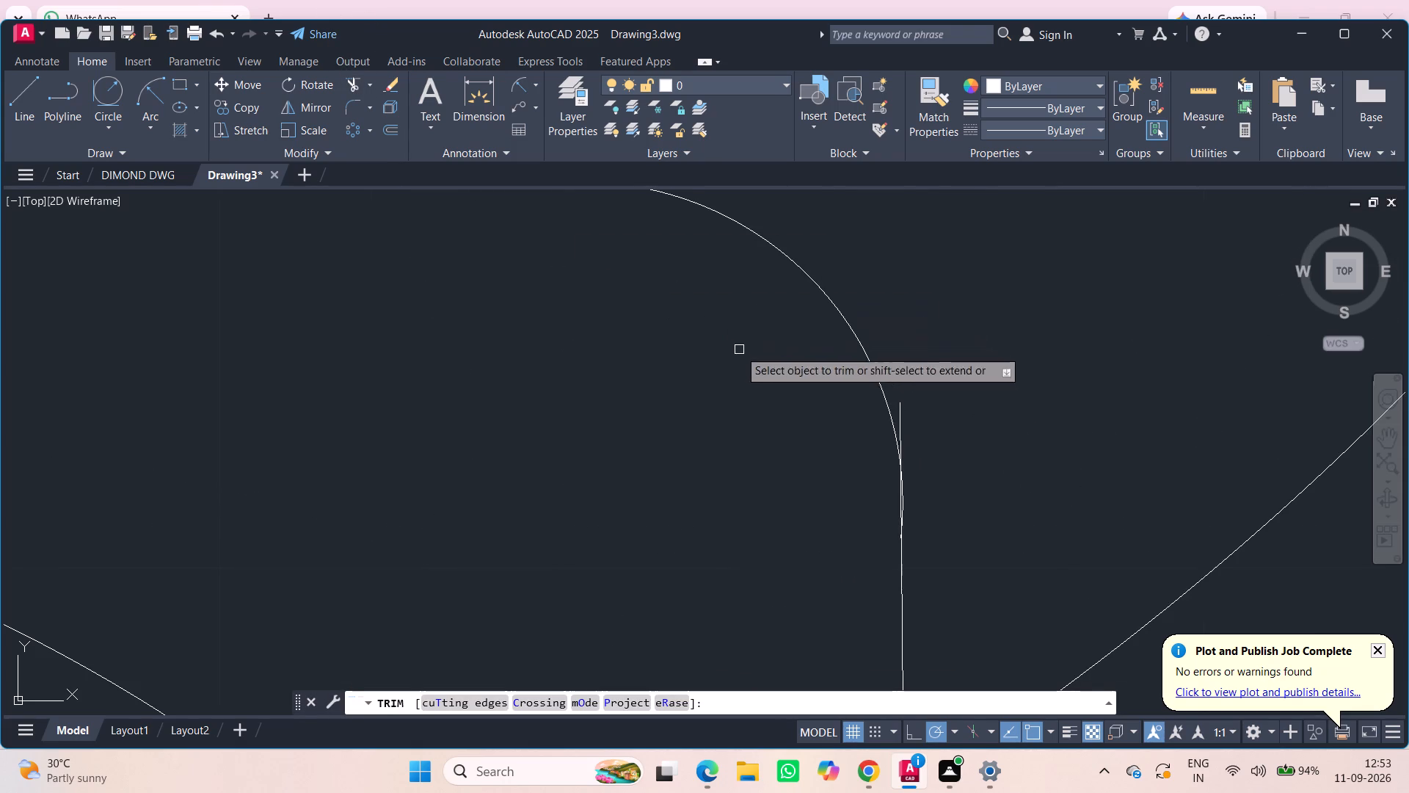
click(897, 408)
scroll(886, 501, up, 4)
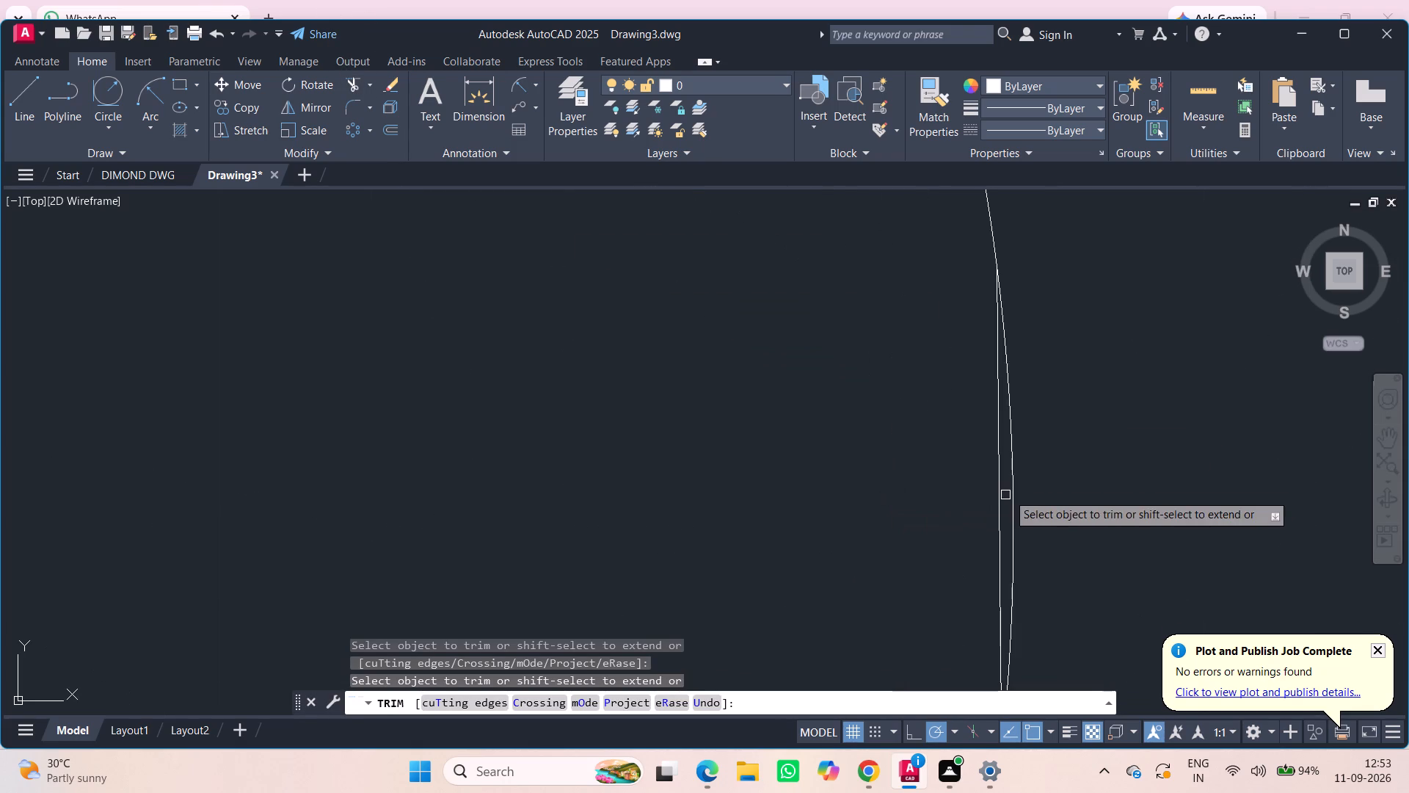
click(991, 513)
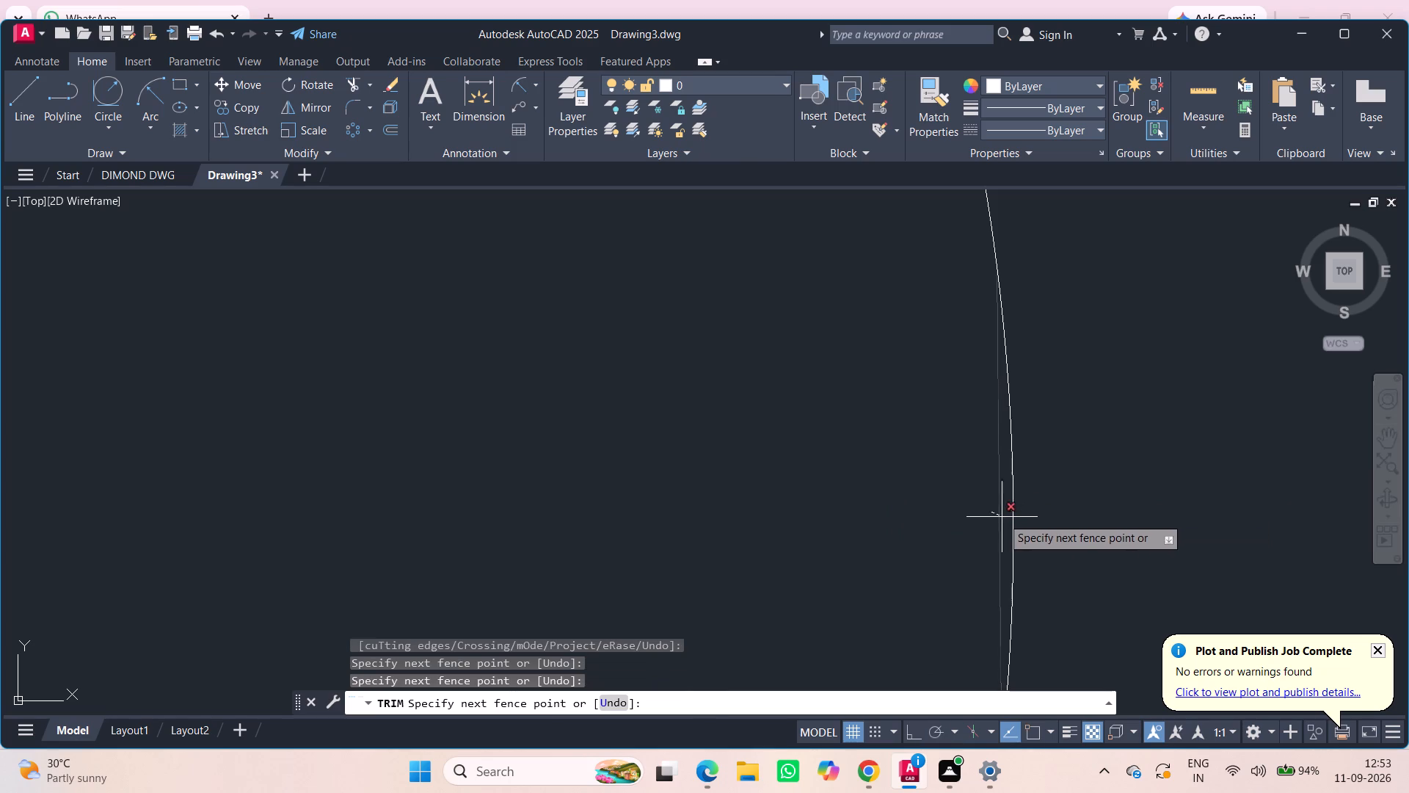
click(1002, 517)
Trim the two large circles' overlapping arcs between the outer vertical lines and the slot on both sides.
scroll(1057, 445, down, 9)
scroll(1095, 490, down, 2)
middle_drag(1189, 478, 981, 382)
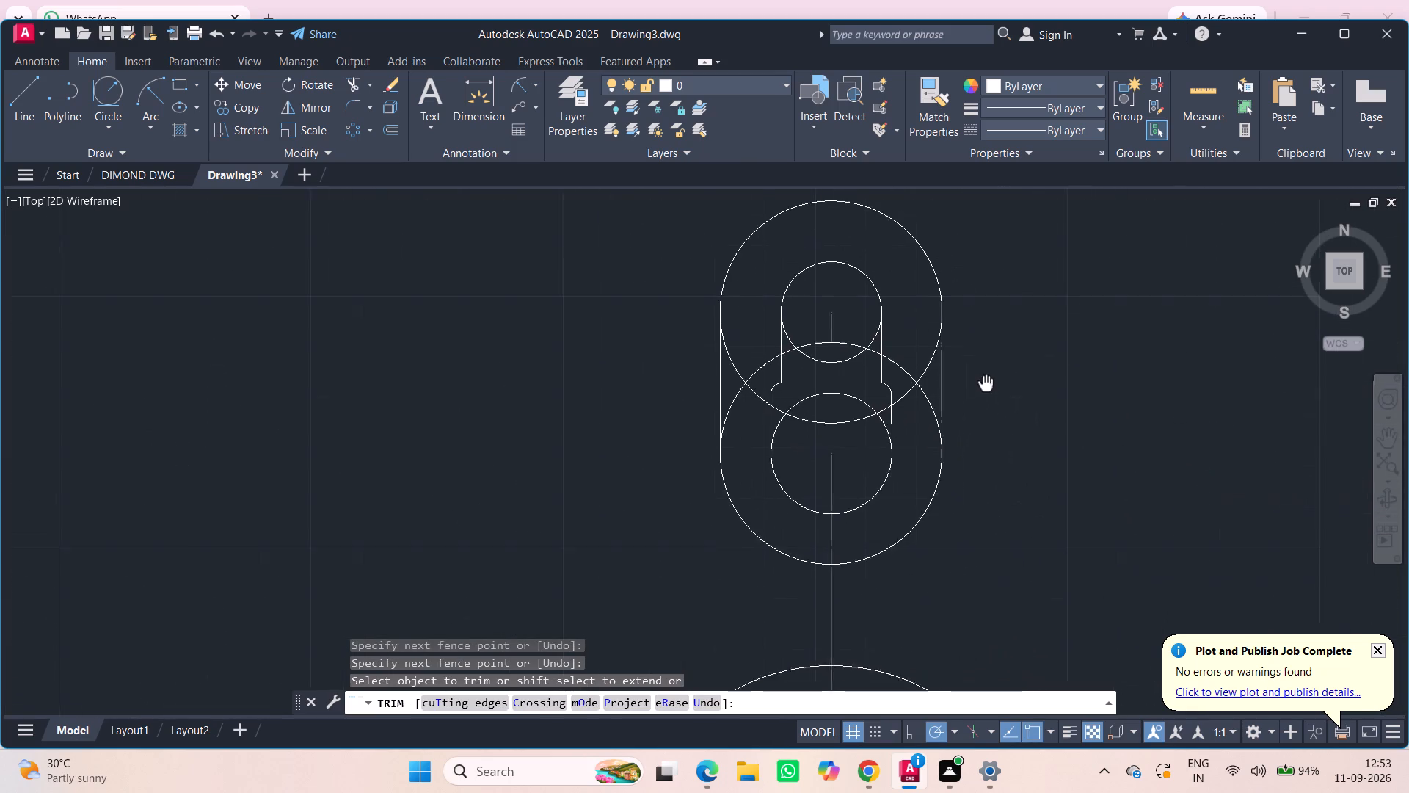
middle_drag(981, 382, 948, 345)
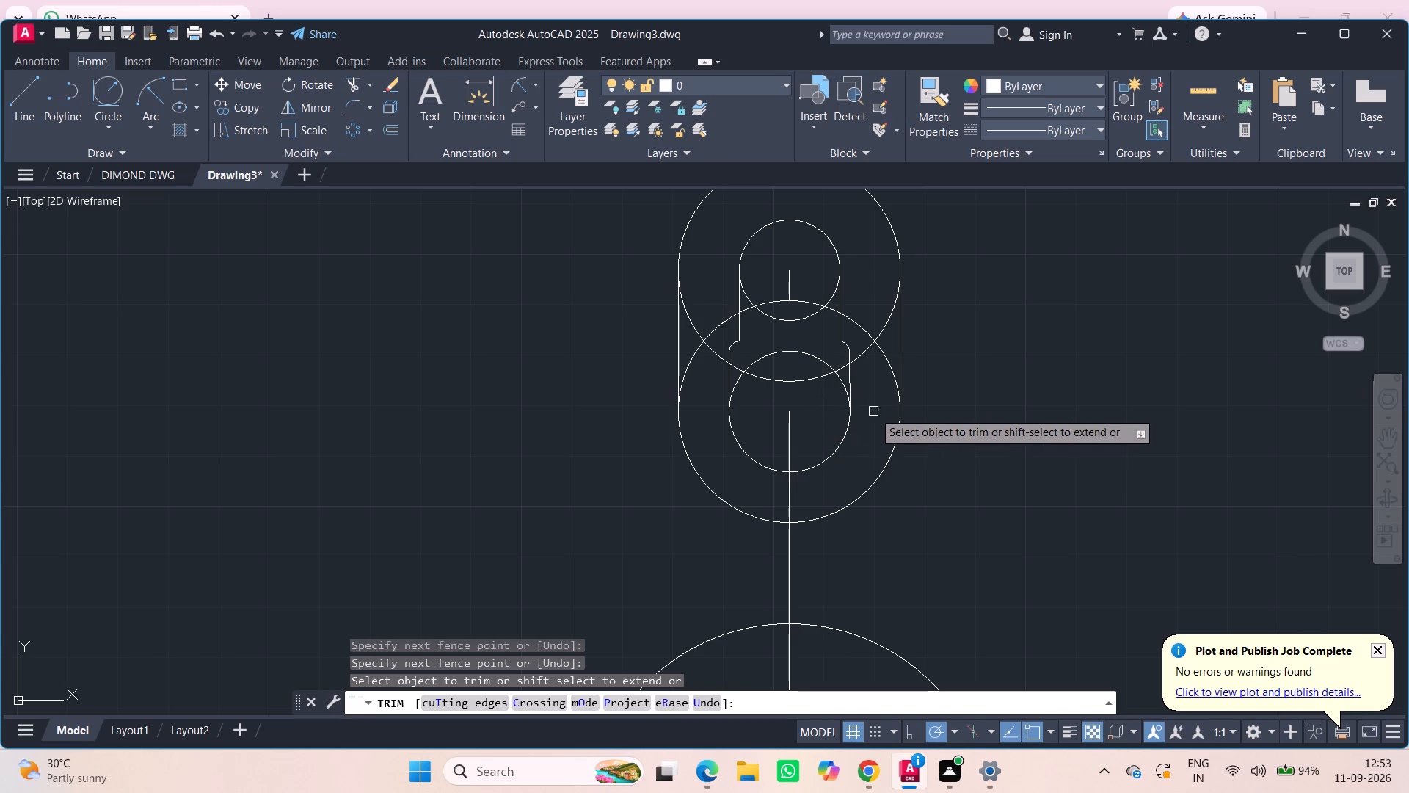
drag(873, 411, 880, 302)
drag(864, 393, 858, 292)
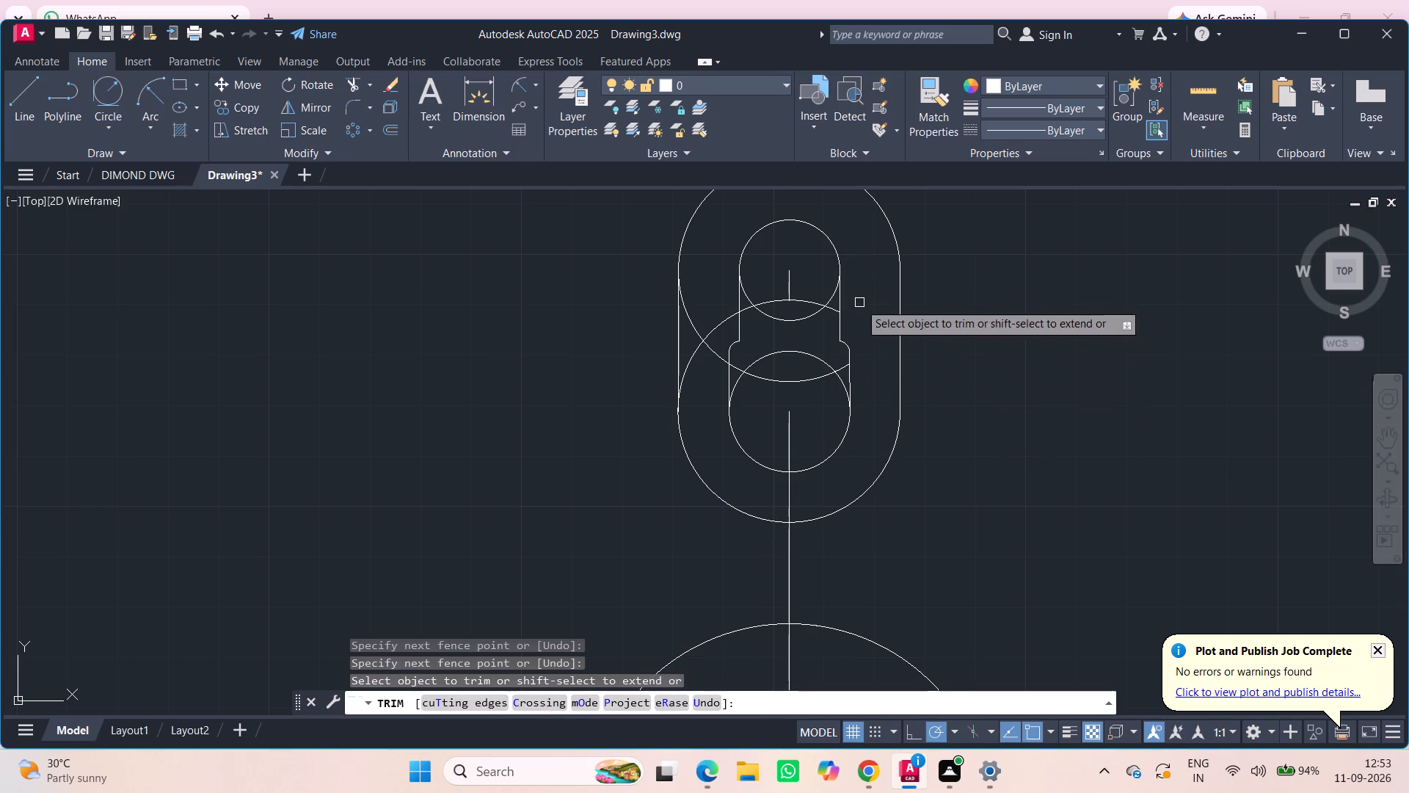
drag(704, 396, 711, 299)
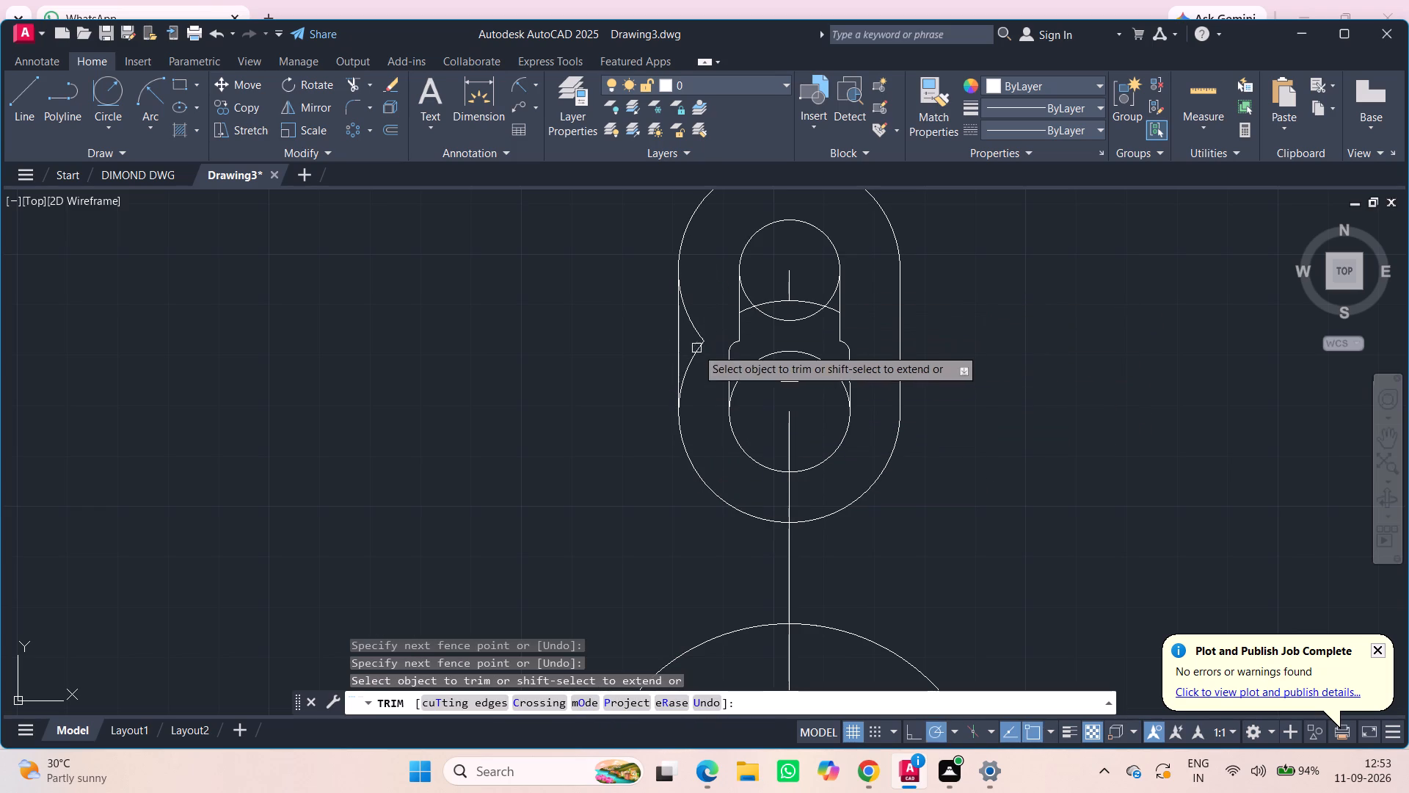
drag(706, 395, 690, 361)
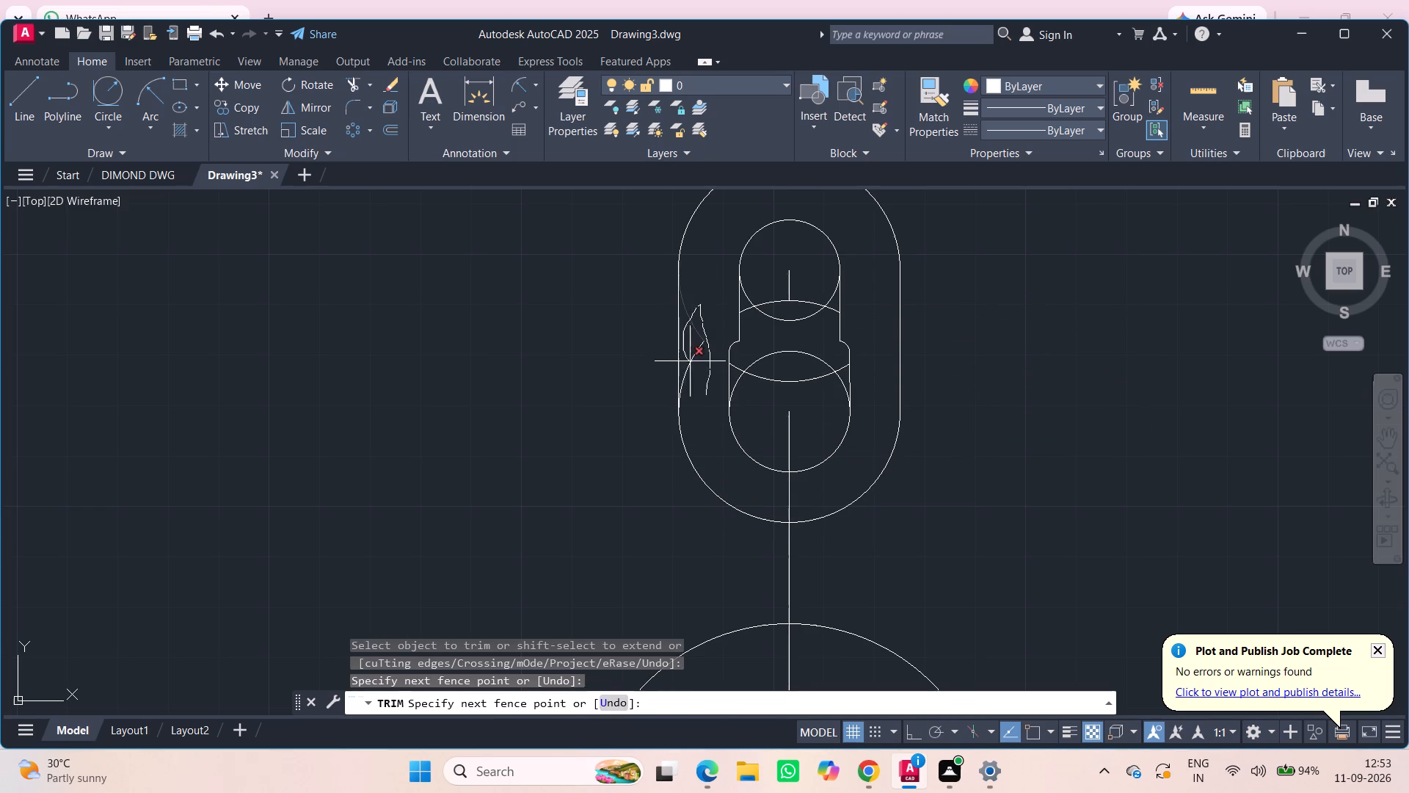
drag(690, 361, 693, 385)
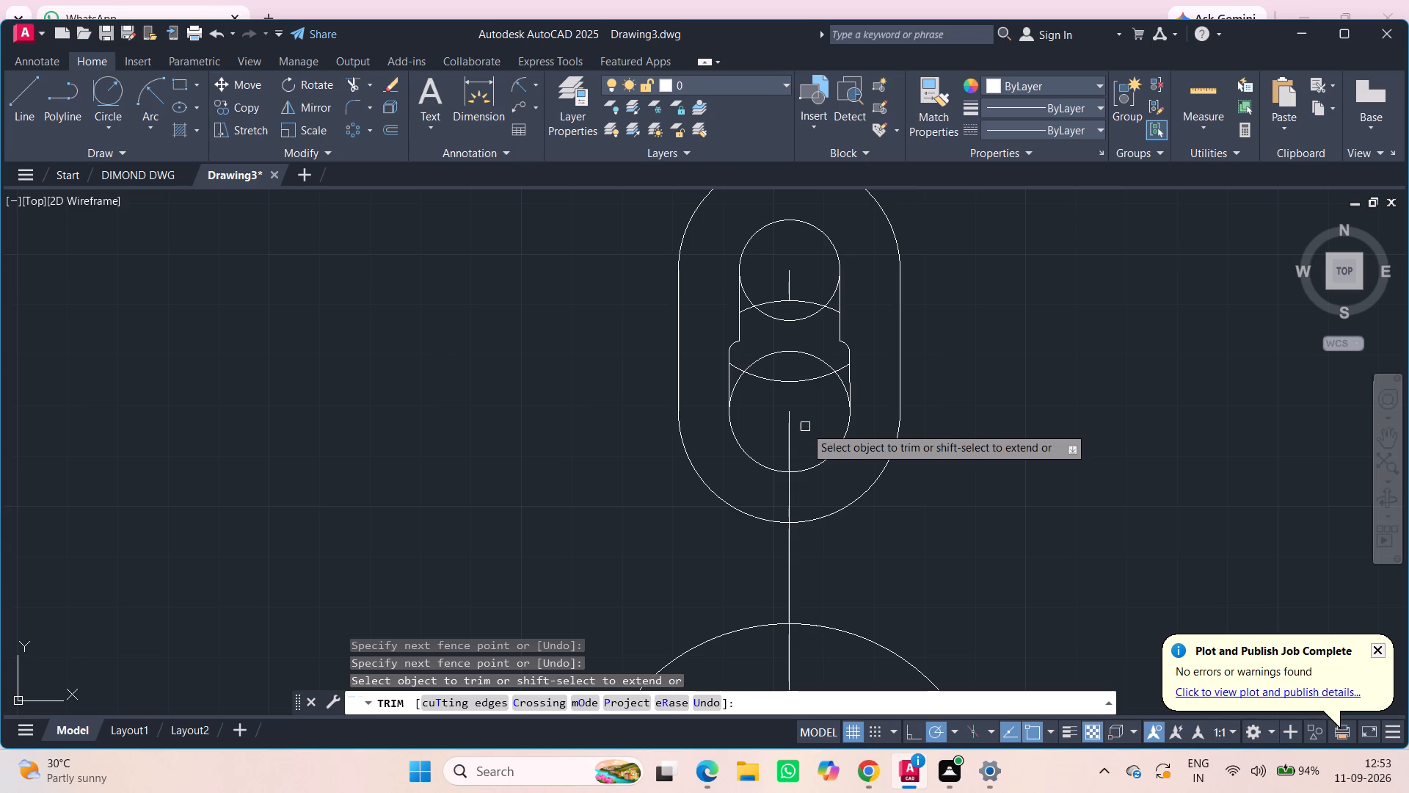
Trim the circle arcs, leftover arc stubs and axis line segments inside the stepped slot, leaving only its outline.
drag(810, 419, 790, 423)
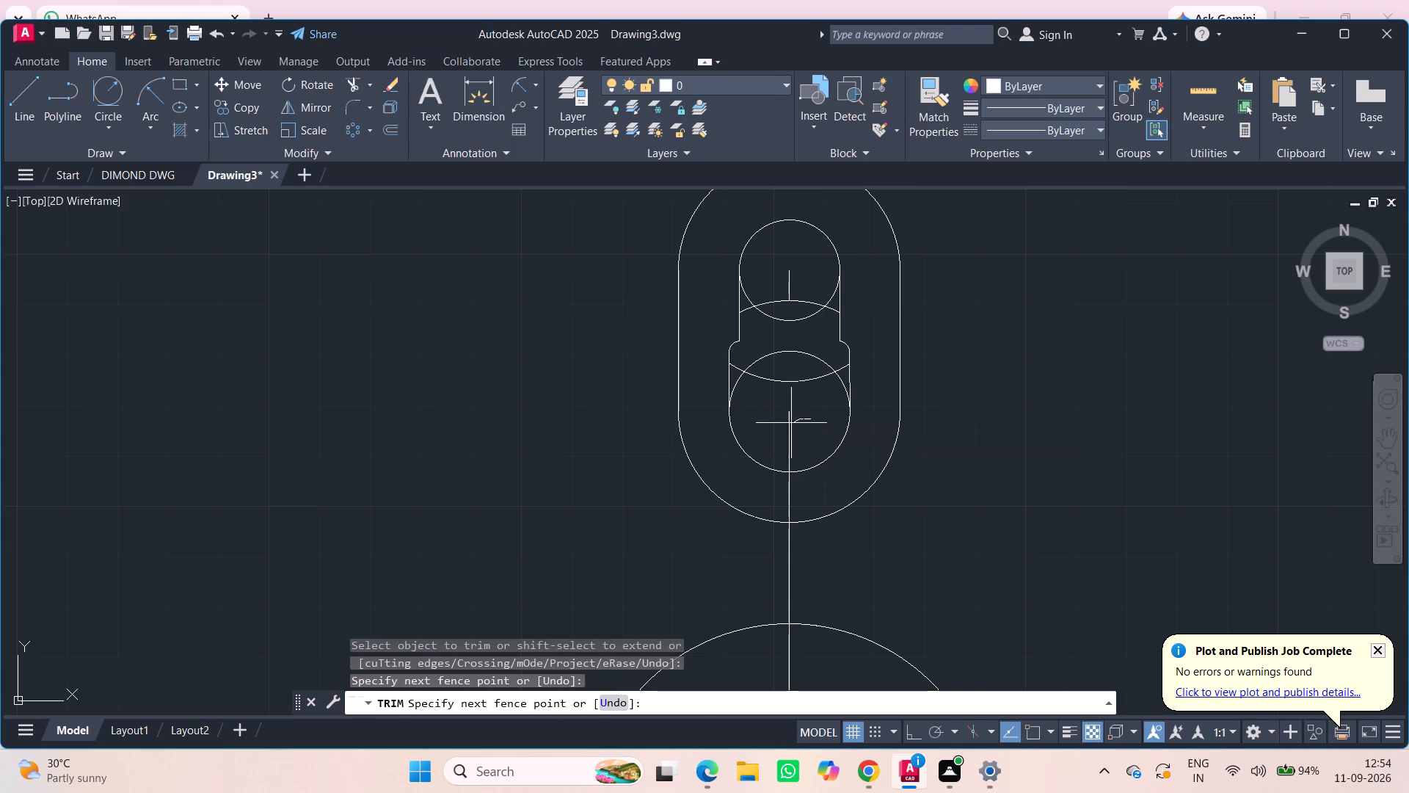
drag(790, 423, 799, 319)
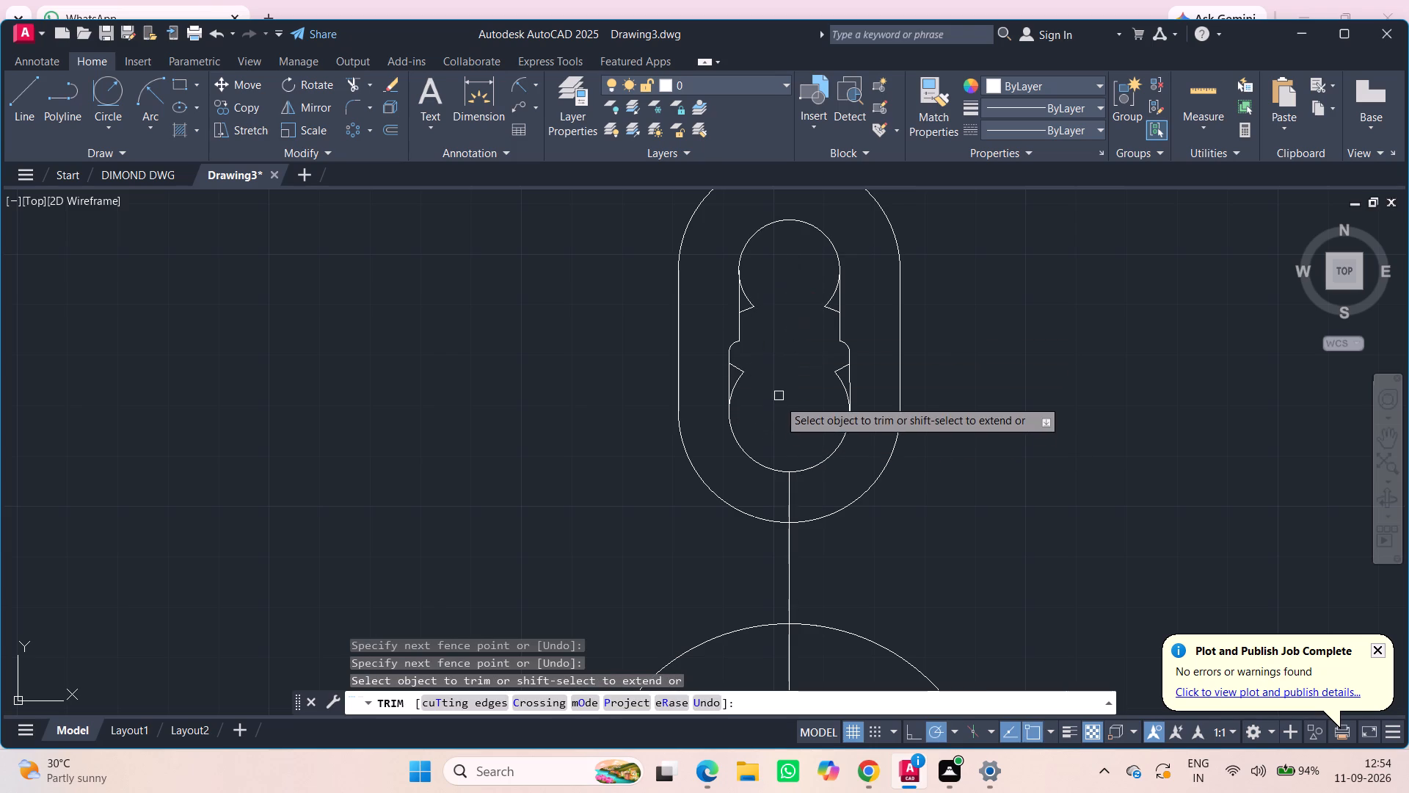
scroll(808, 407, up, 1)
drag(713, 382, 707, 346)
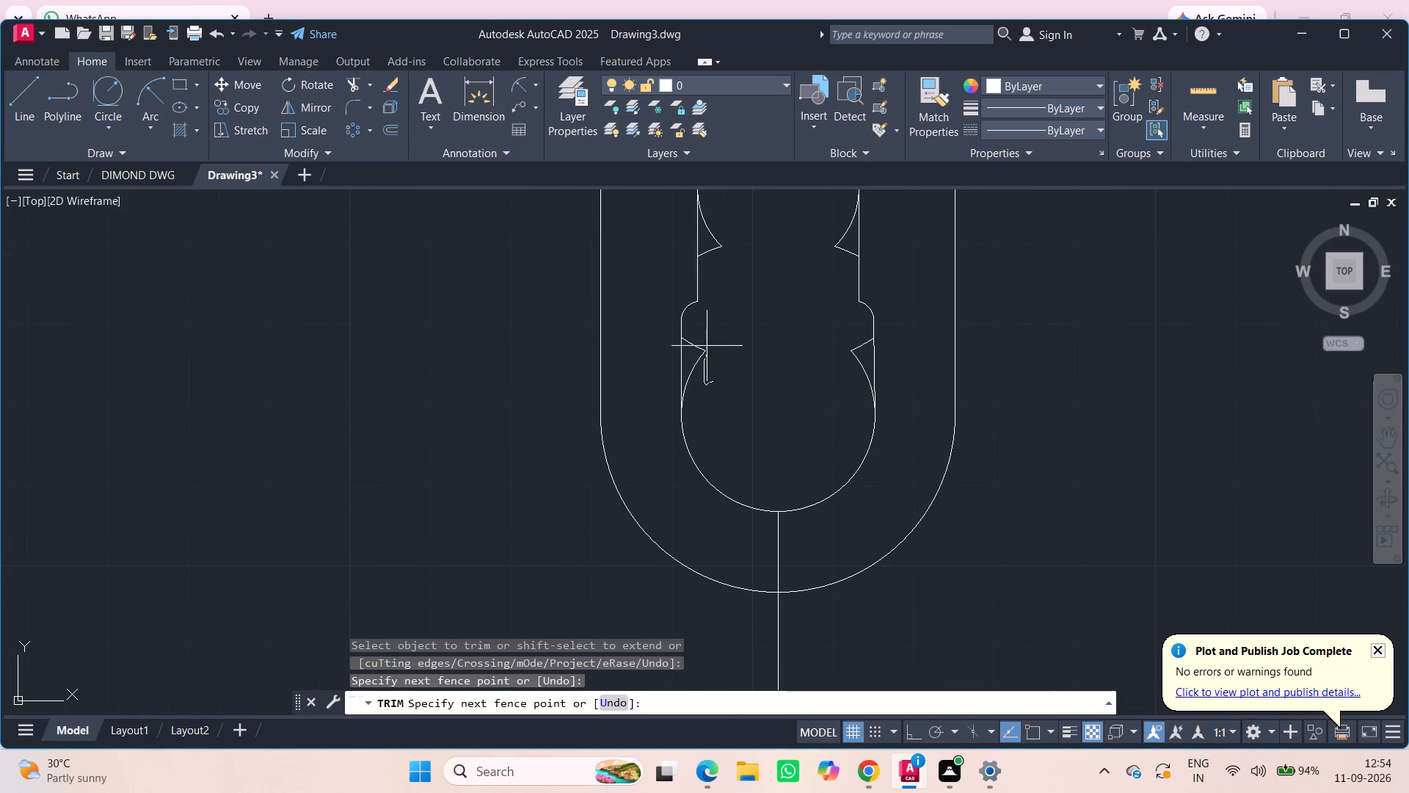
drag(707, 346, 850, 380)
drag(850, 380, 844, 242)
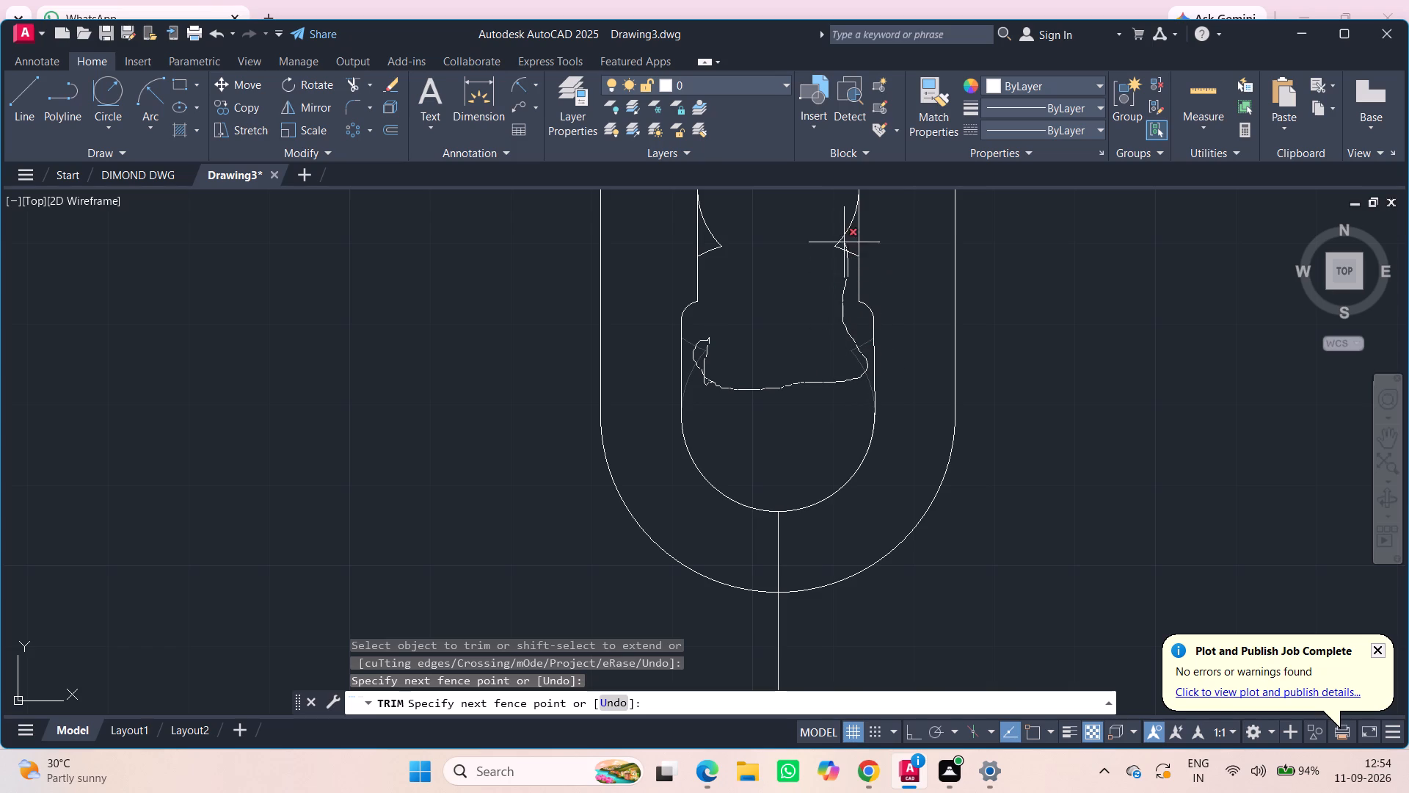
drag(844, 242, 711, 275)
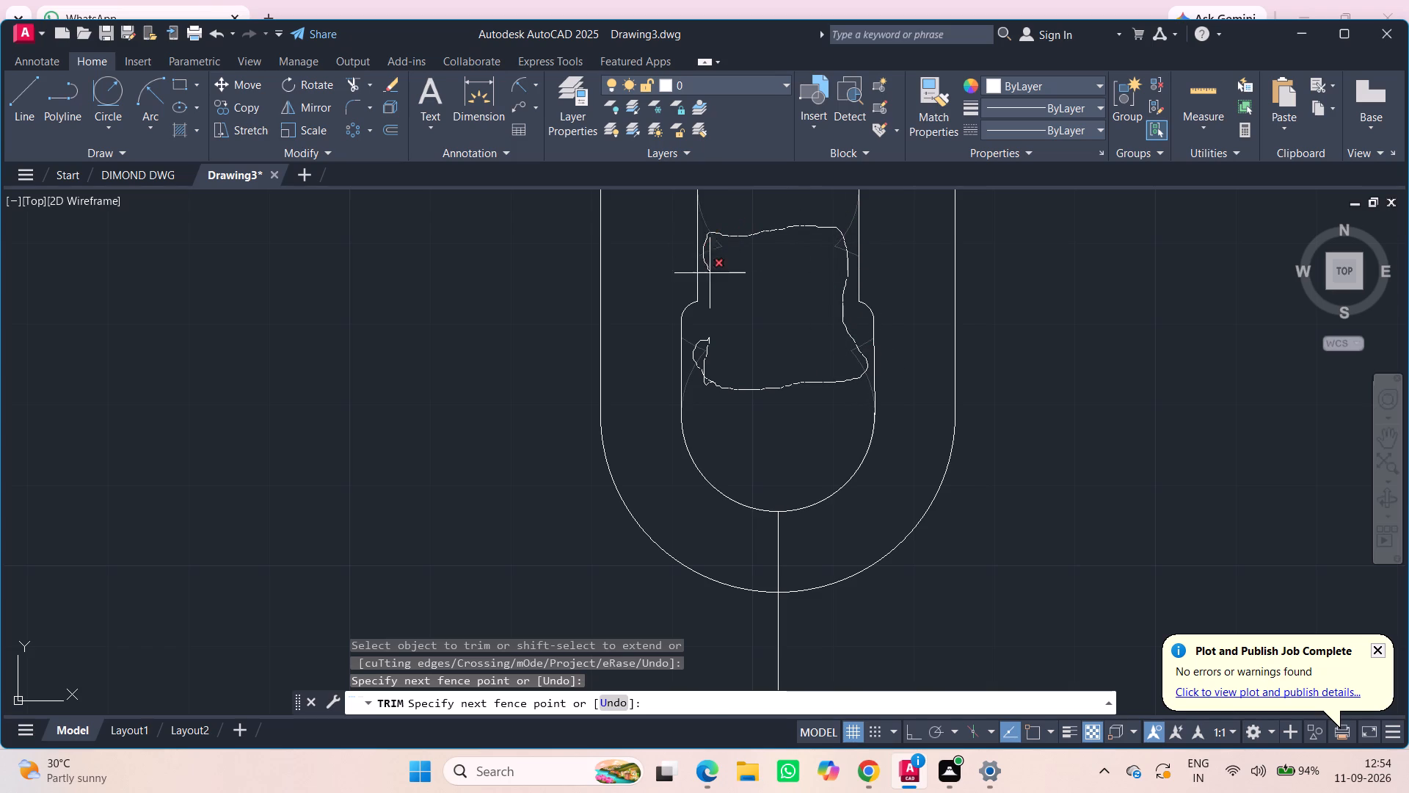
drag(711, 275, 714, 286)
scroll(761, 394, down, 2)
scroll(878, 503, down, 1)
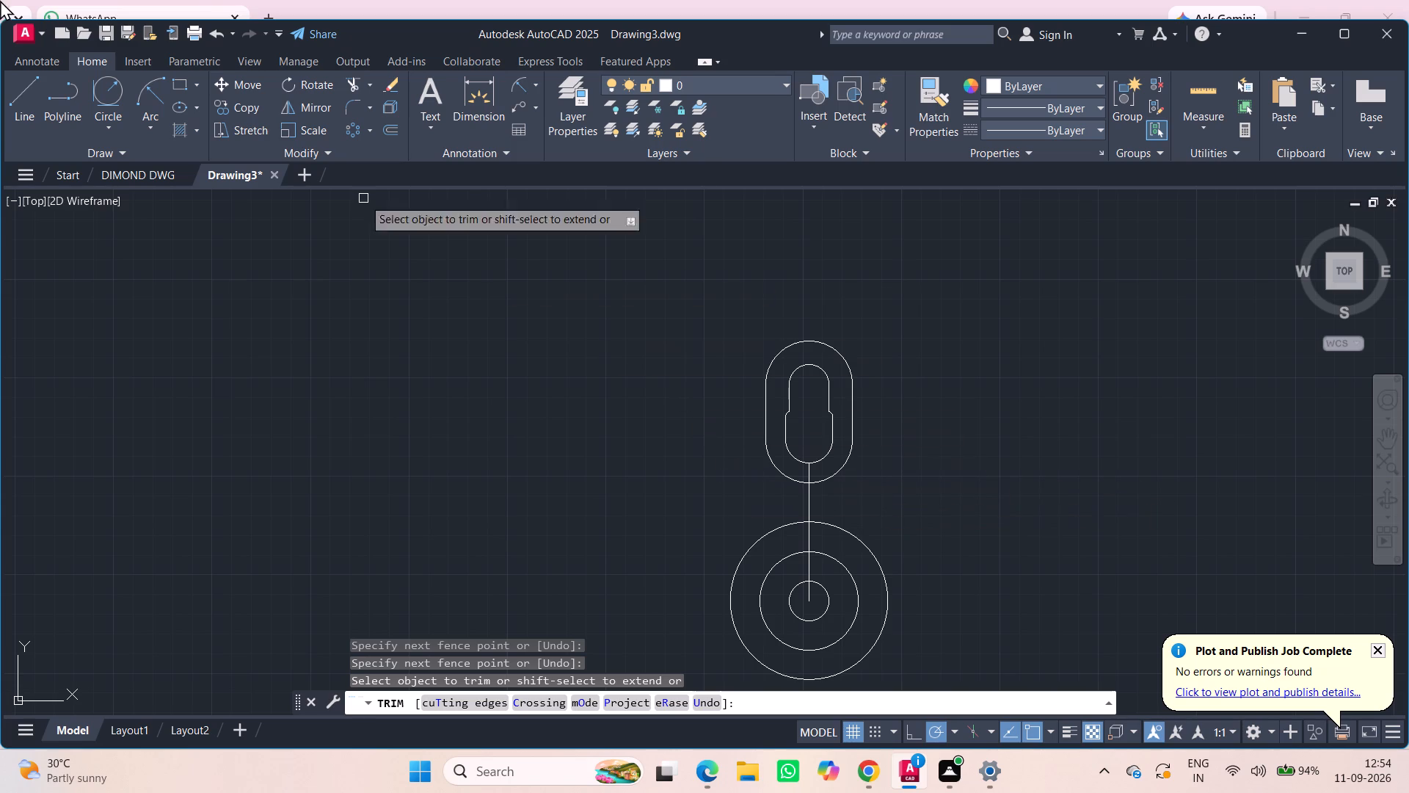
Draw a circle of radius 33 centred on the slot's lower arc centre.
click(114, 121)
click(161, 184)
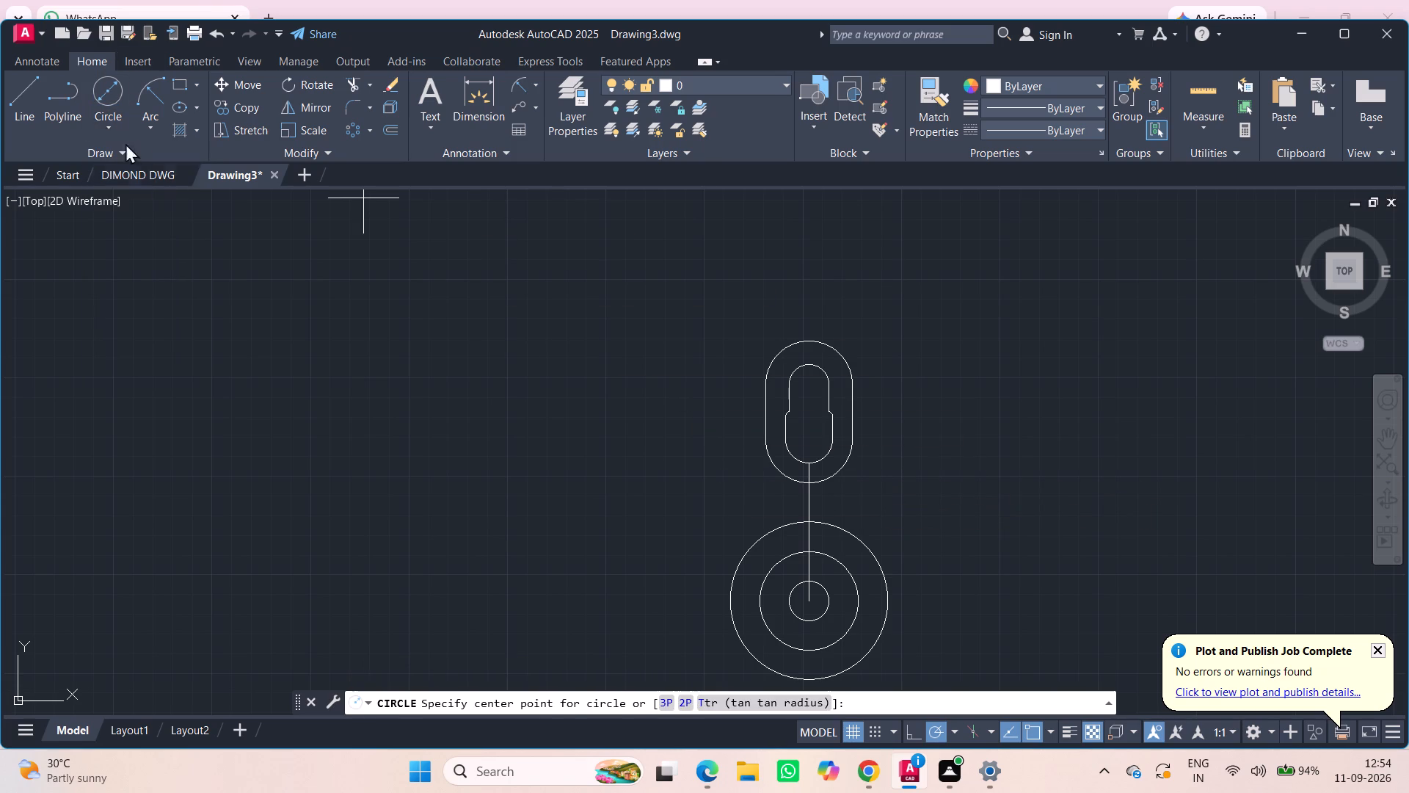
click(103, 117)
click(150, 156)
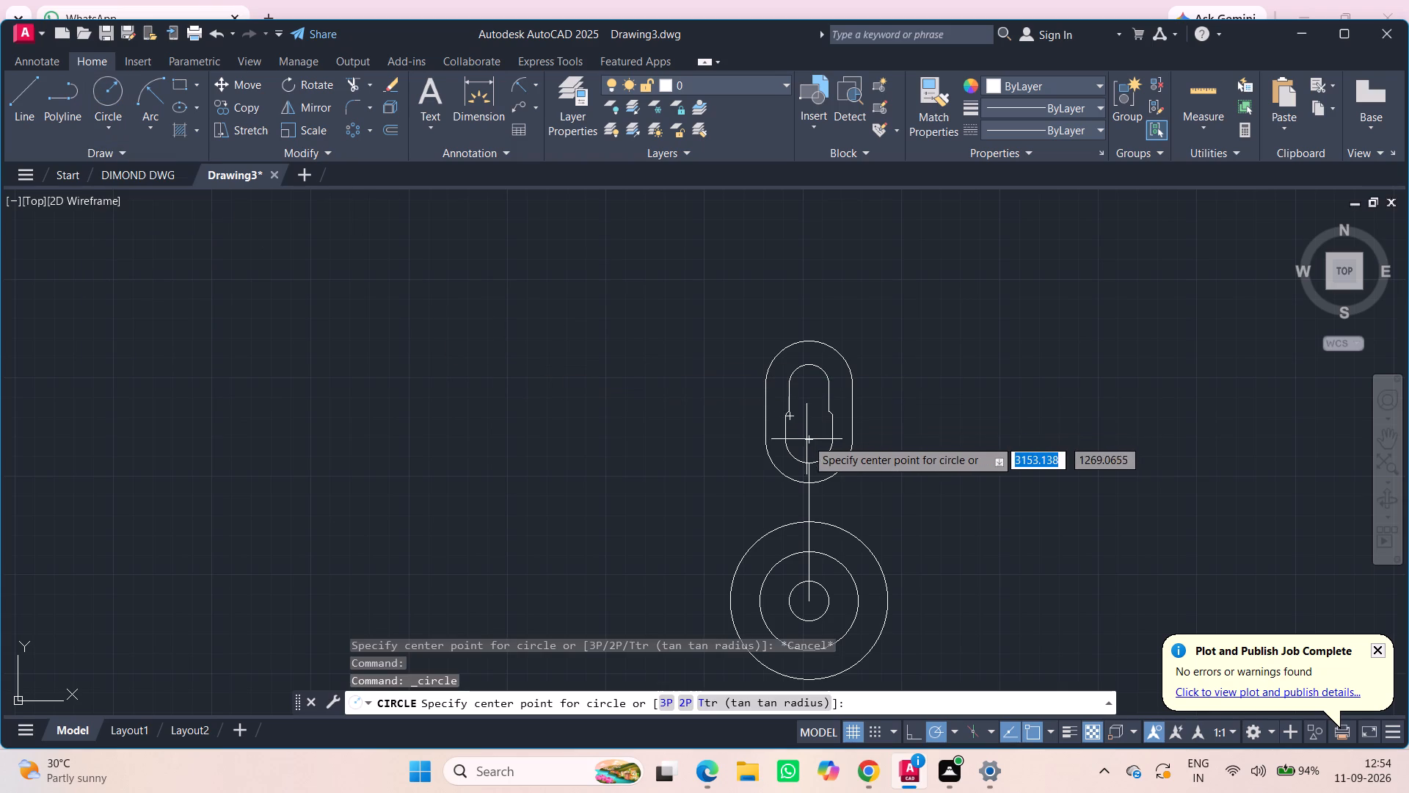
click(805, 438)
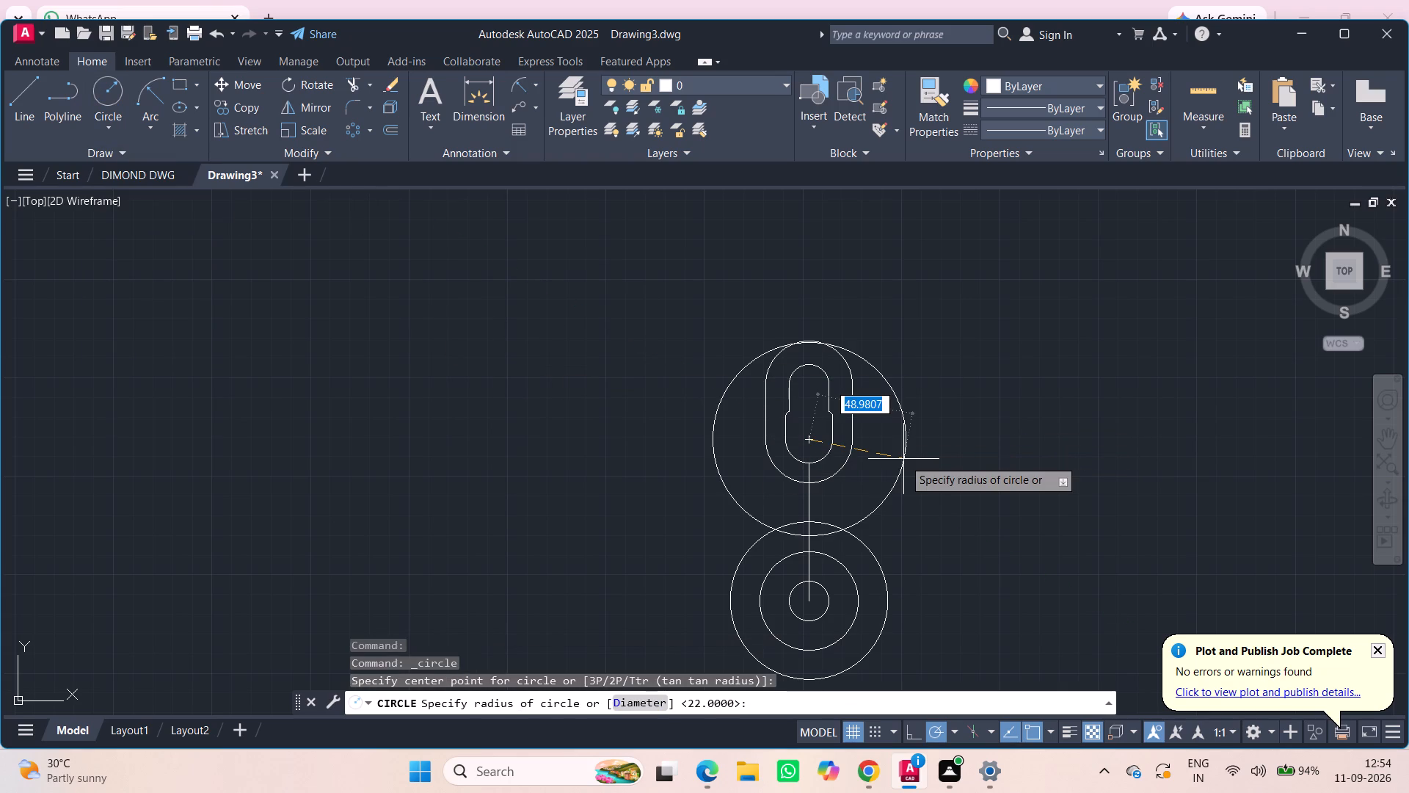
text(33)
key(Return)
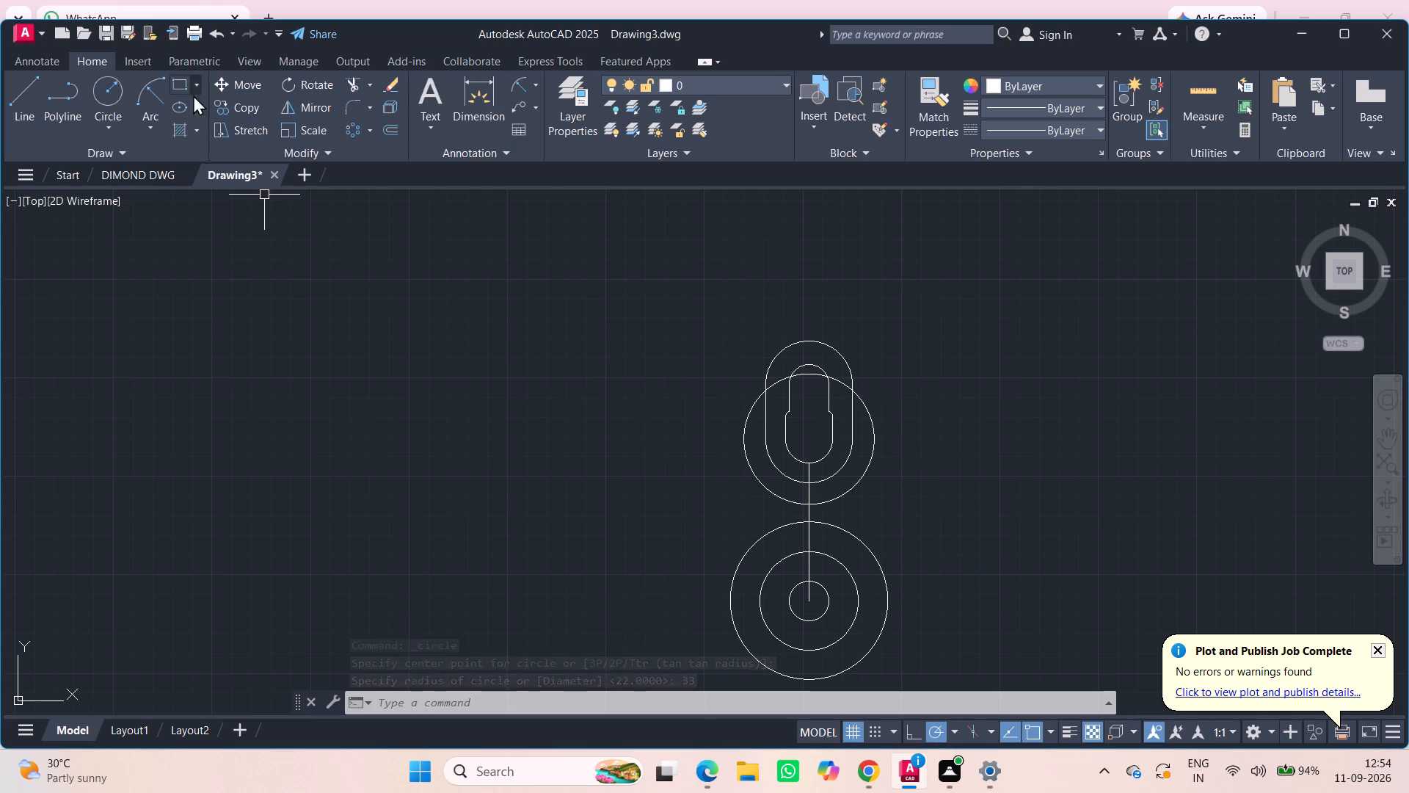
Draw a tangent-tangent-radius circle of radius 30 touching the left sides of the radius-33 circle and the large bottom circle.
click(105, 112)
click(139, 305)
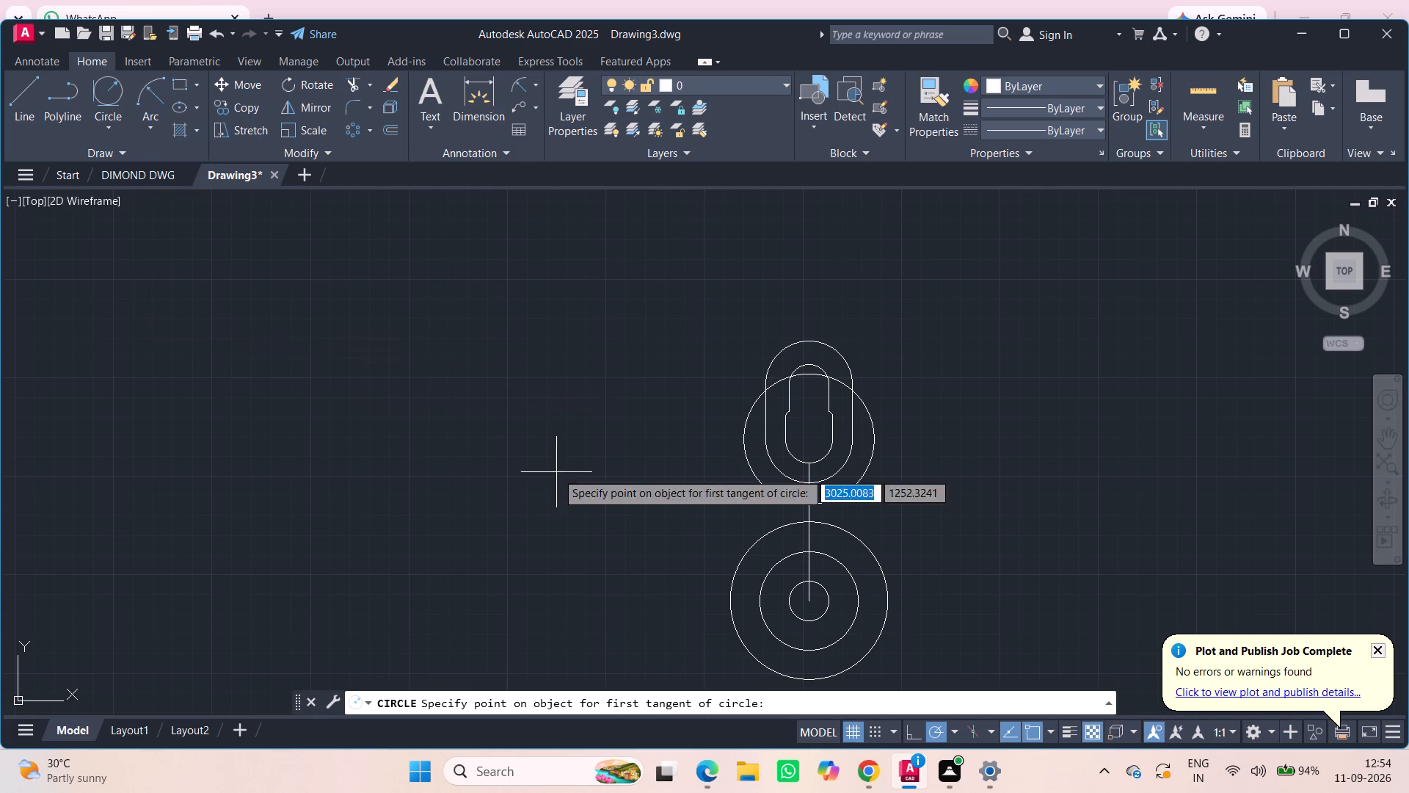
click(755, 483)
click(760, 537)
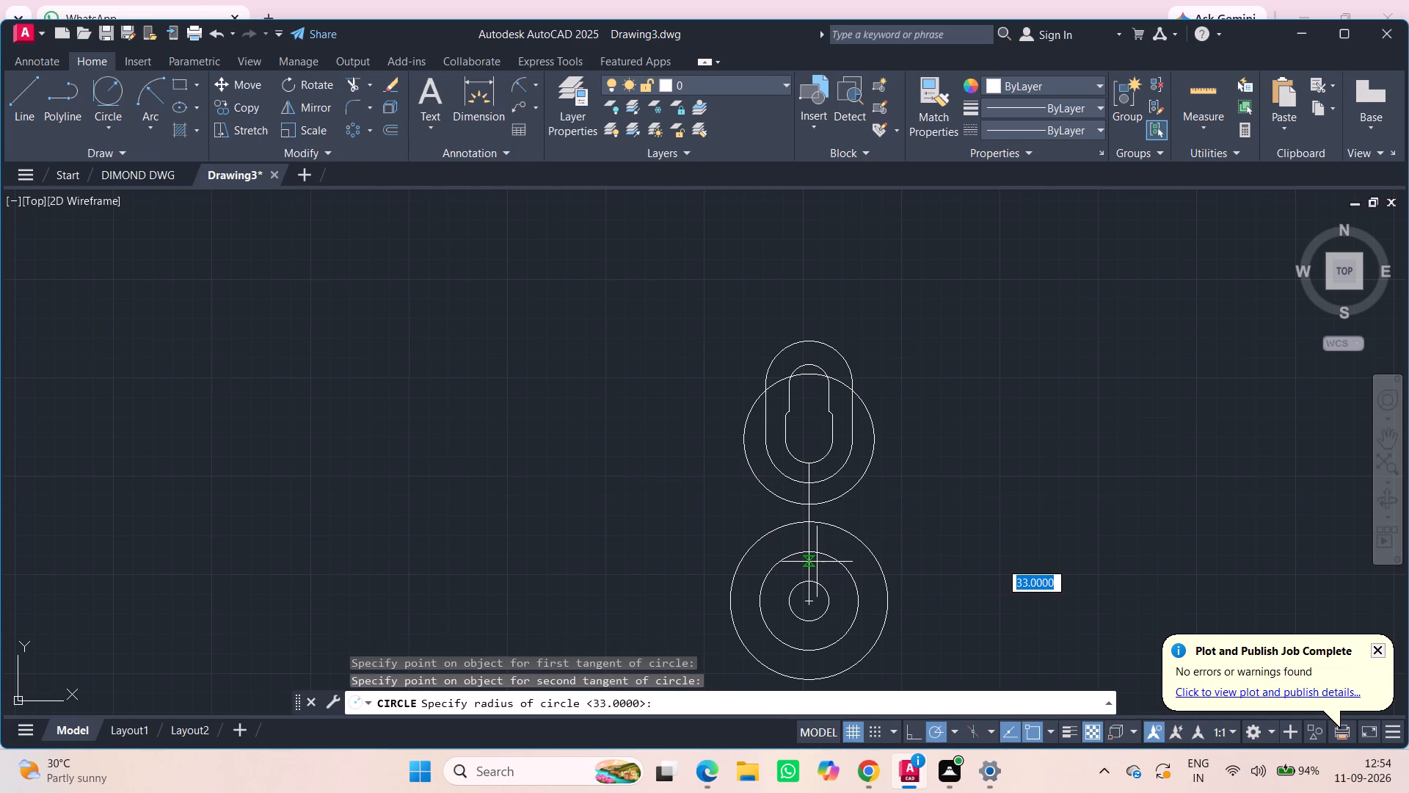
text(30)
key(Return)
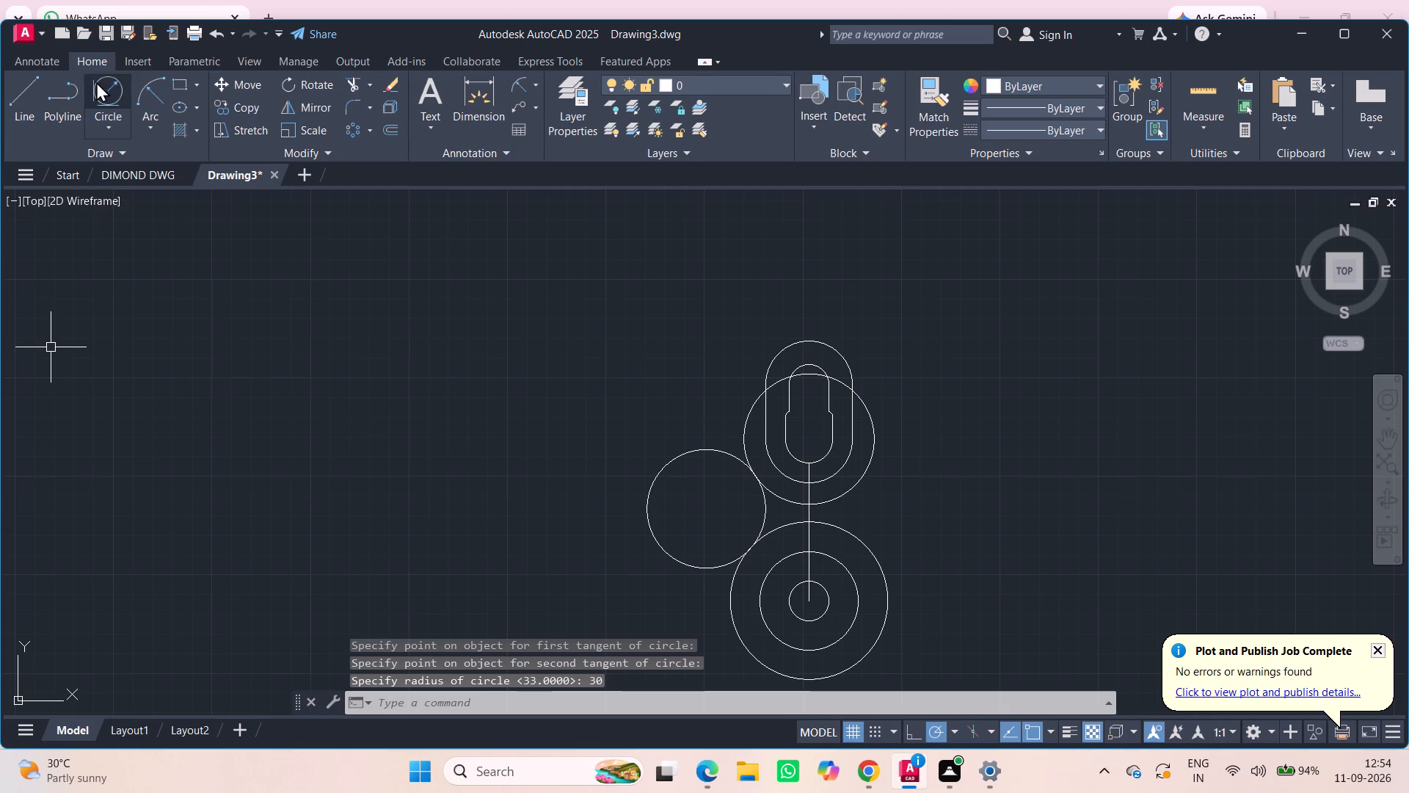
Draw a matching tangent-tangent-radius circle of radius 30 touching both circles on their right sides.
click(103, 79)
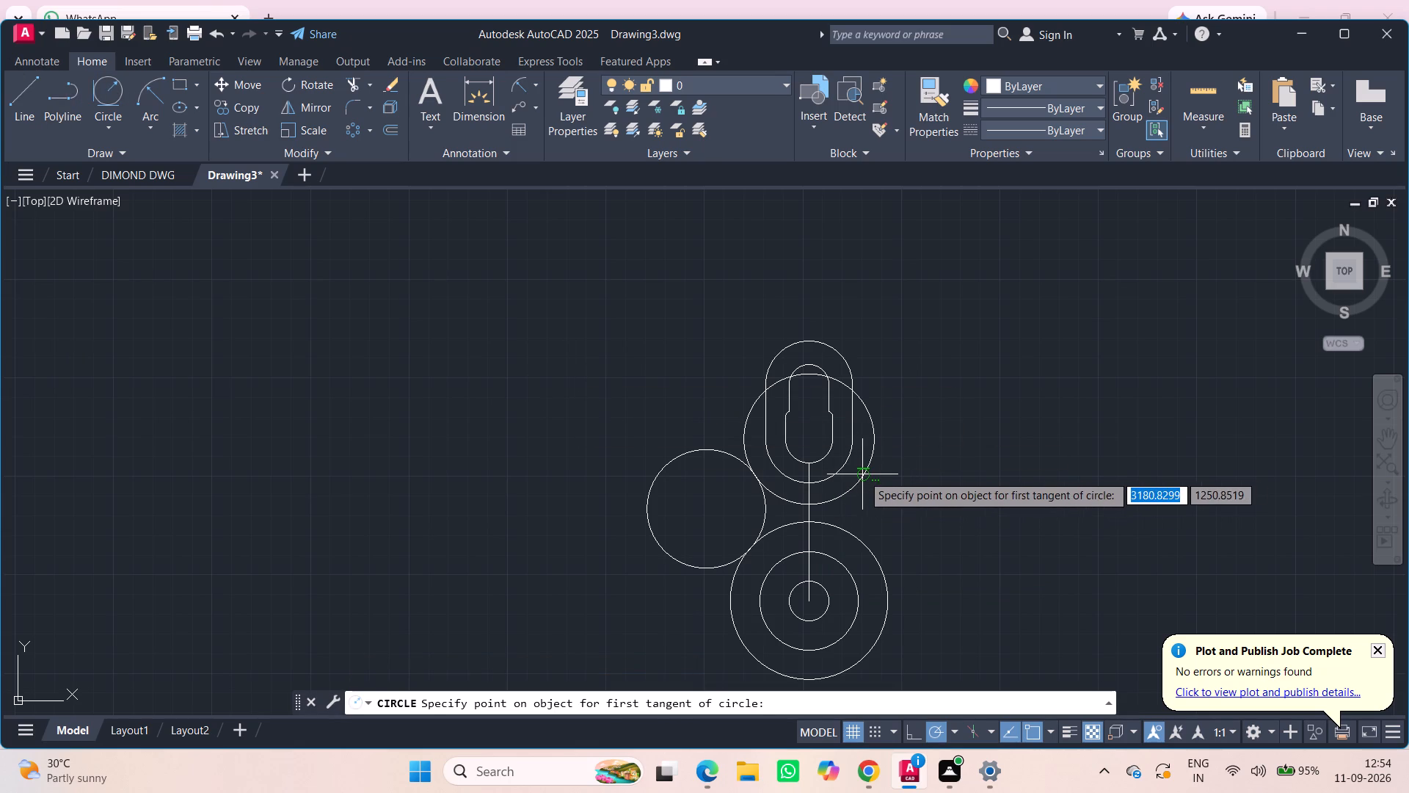
click(862, 474)
click(862, 542)
text(30)
key(Return)
Trim the outer portions of both radius-30 circles, keeping only the concave arcs joining the upper and lower circles.
click(349, 76)
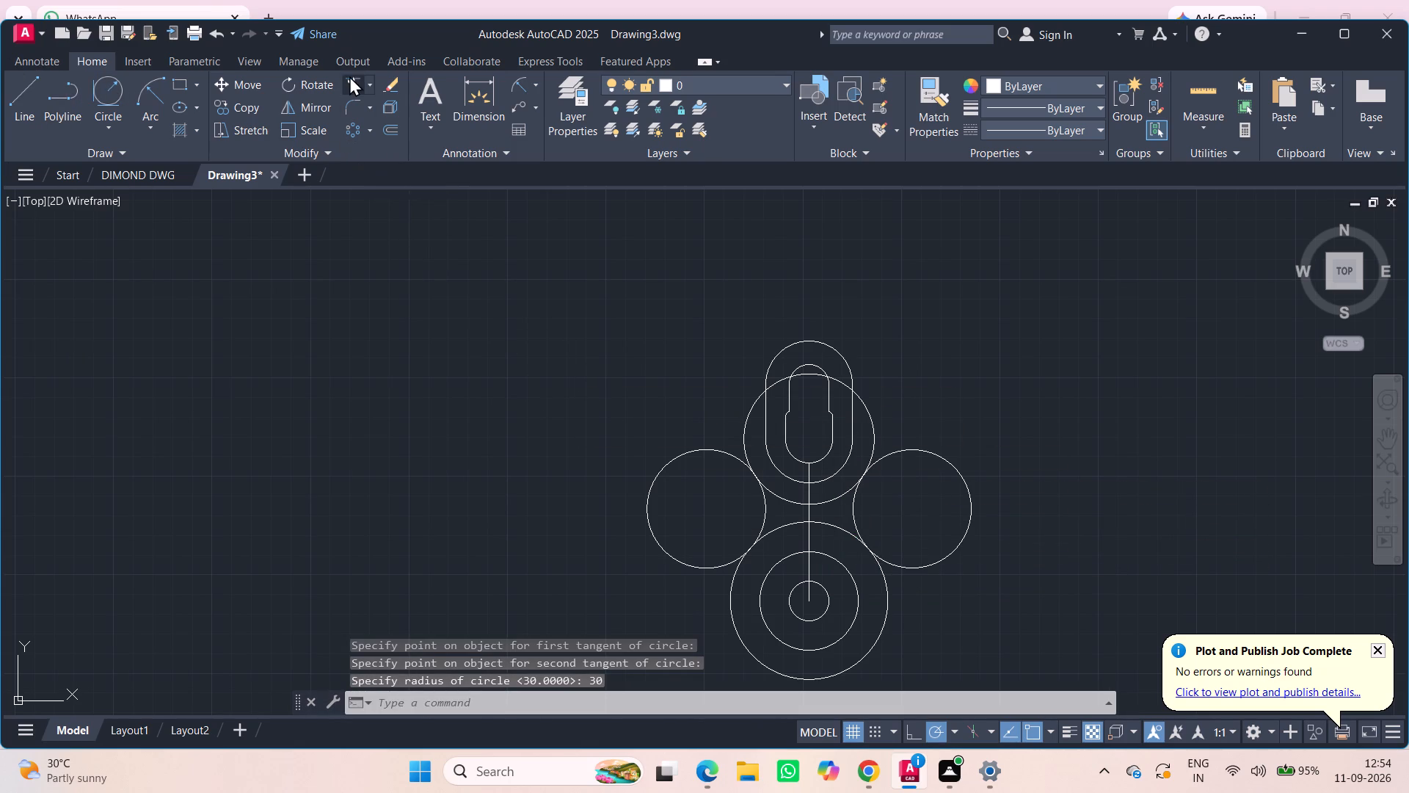
click(654, 518)
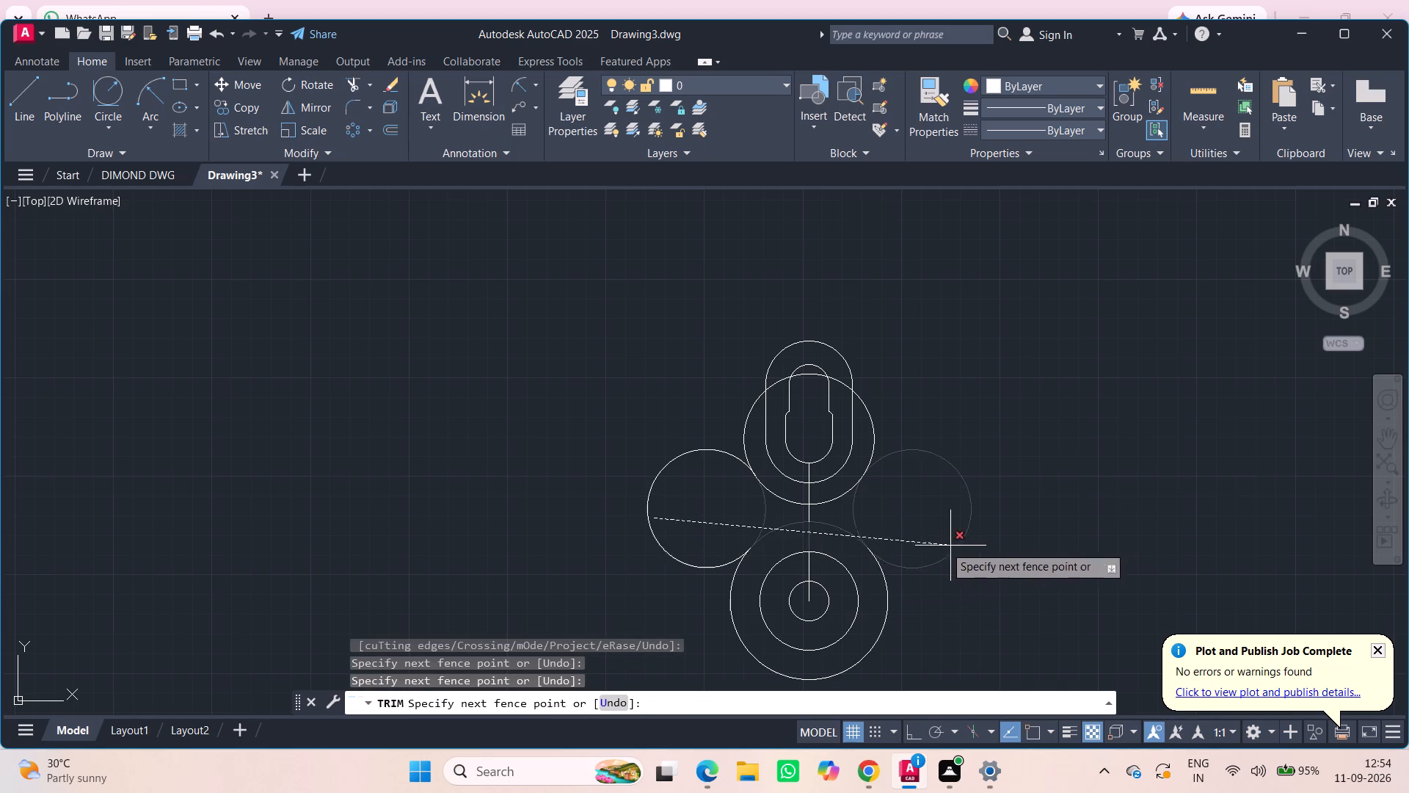
click(653, 523)
click(652, 527)
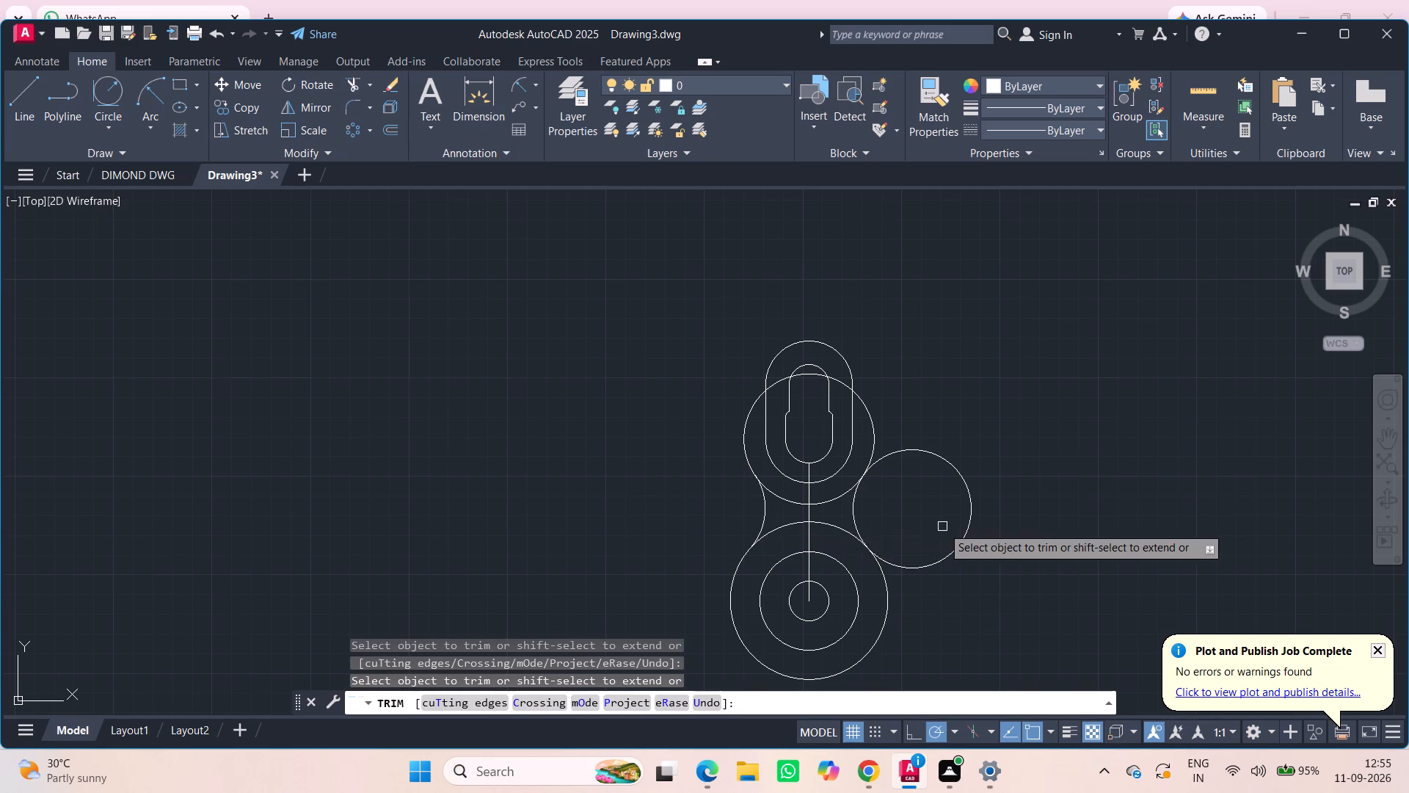
click(970, 510)
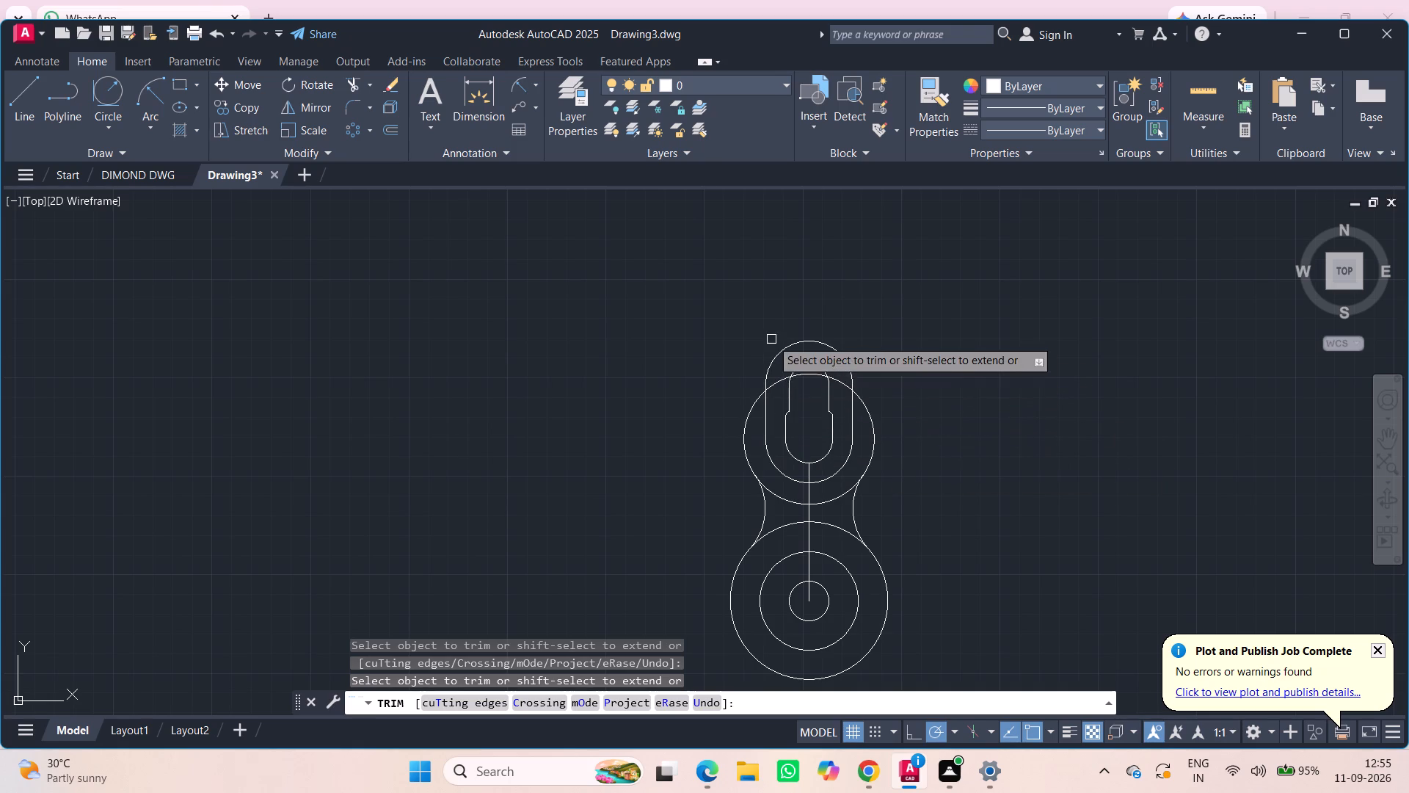
Draw a line from the radius-33 circle's left quadrant to a tangent point on the outer outline's top arc, about 37 long.
click(17, 100)
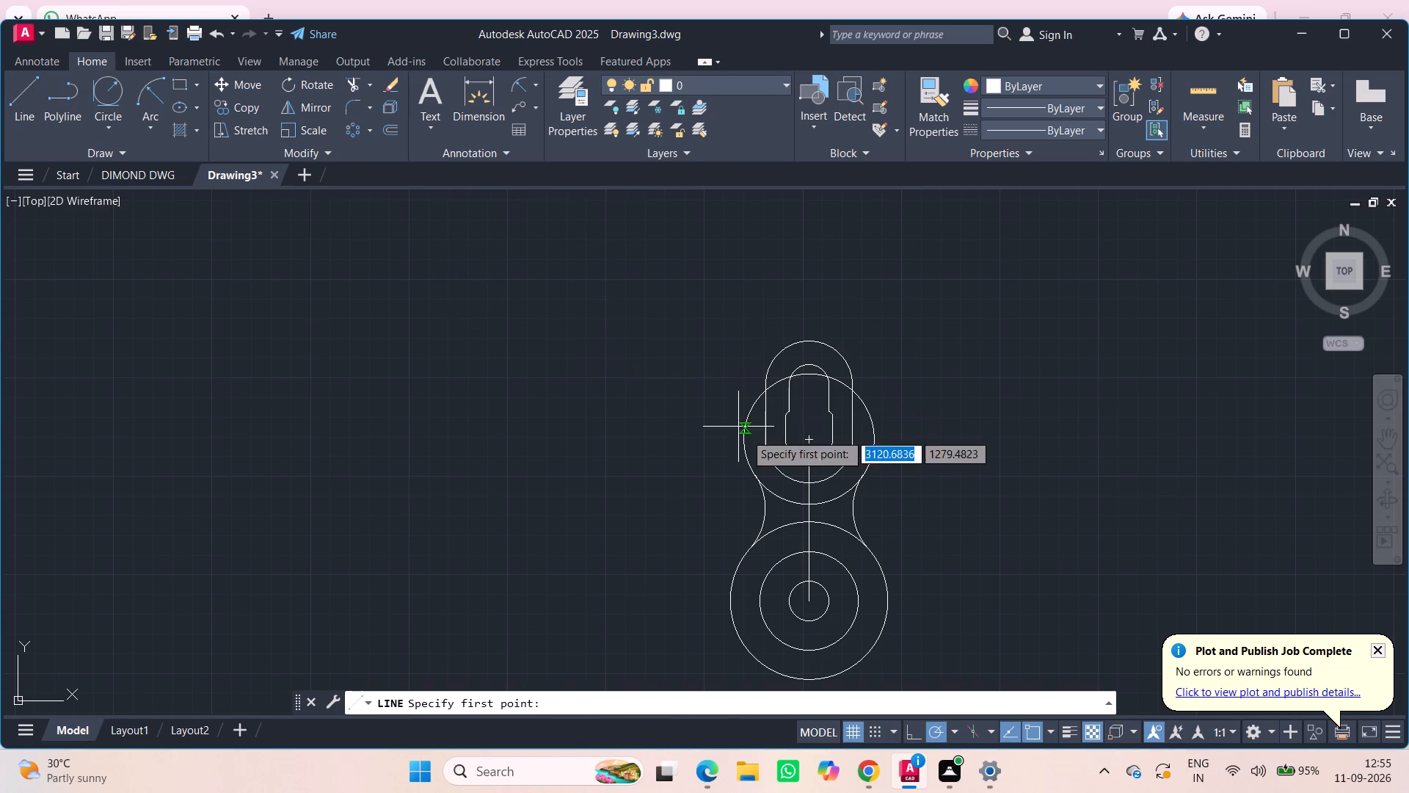
click(743, 439)
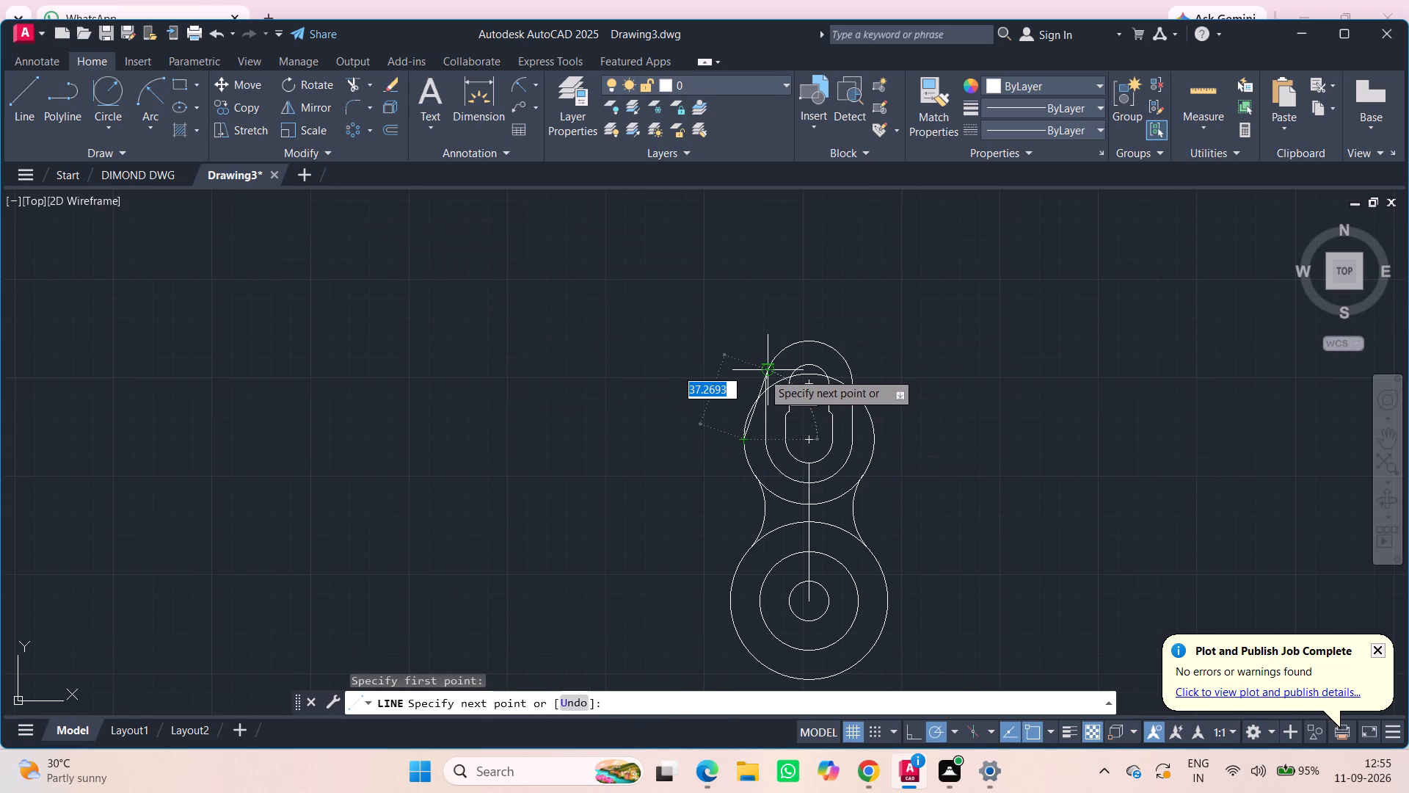
right_click(762, 372)
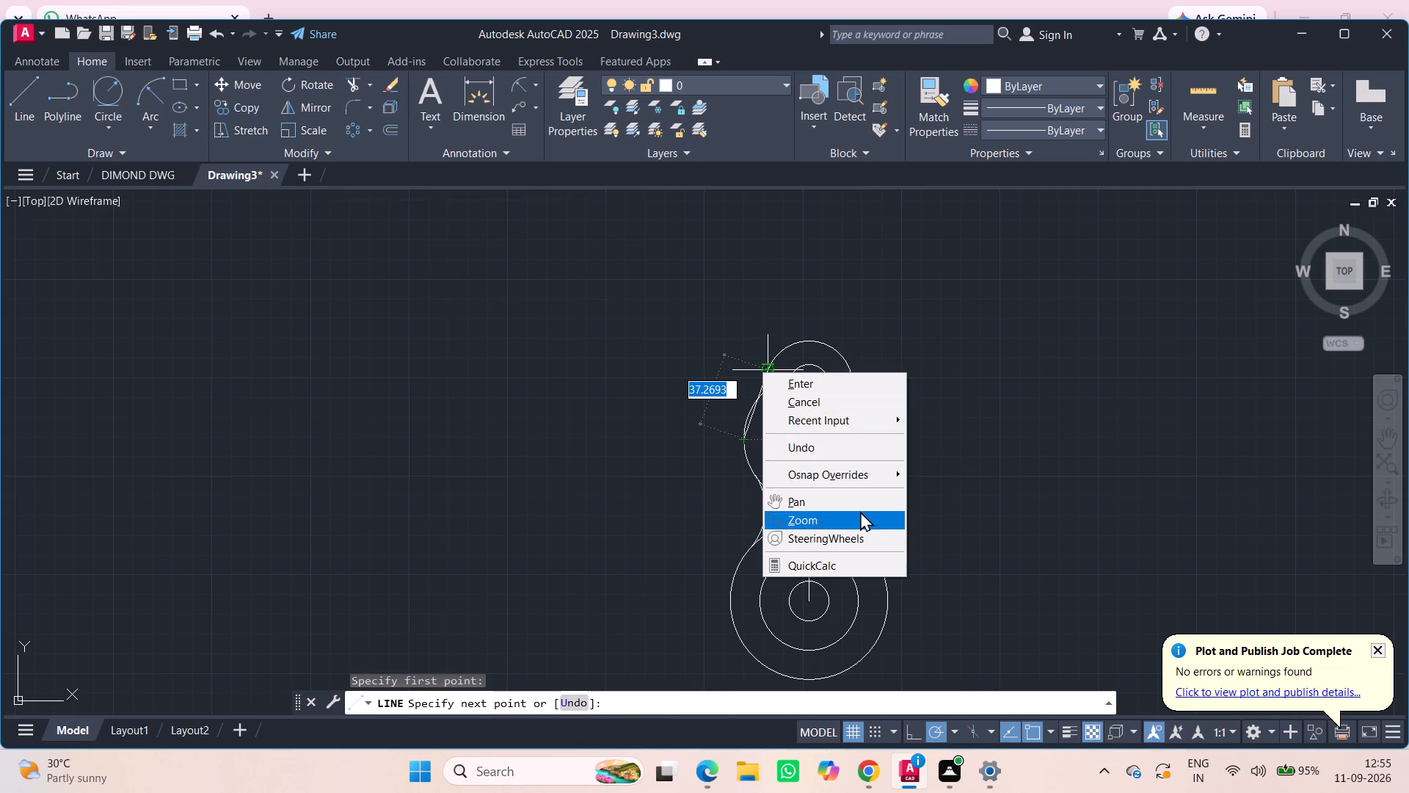
click(870, 474)
click(961, 325)
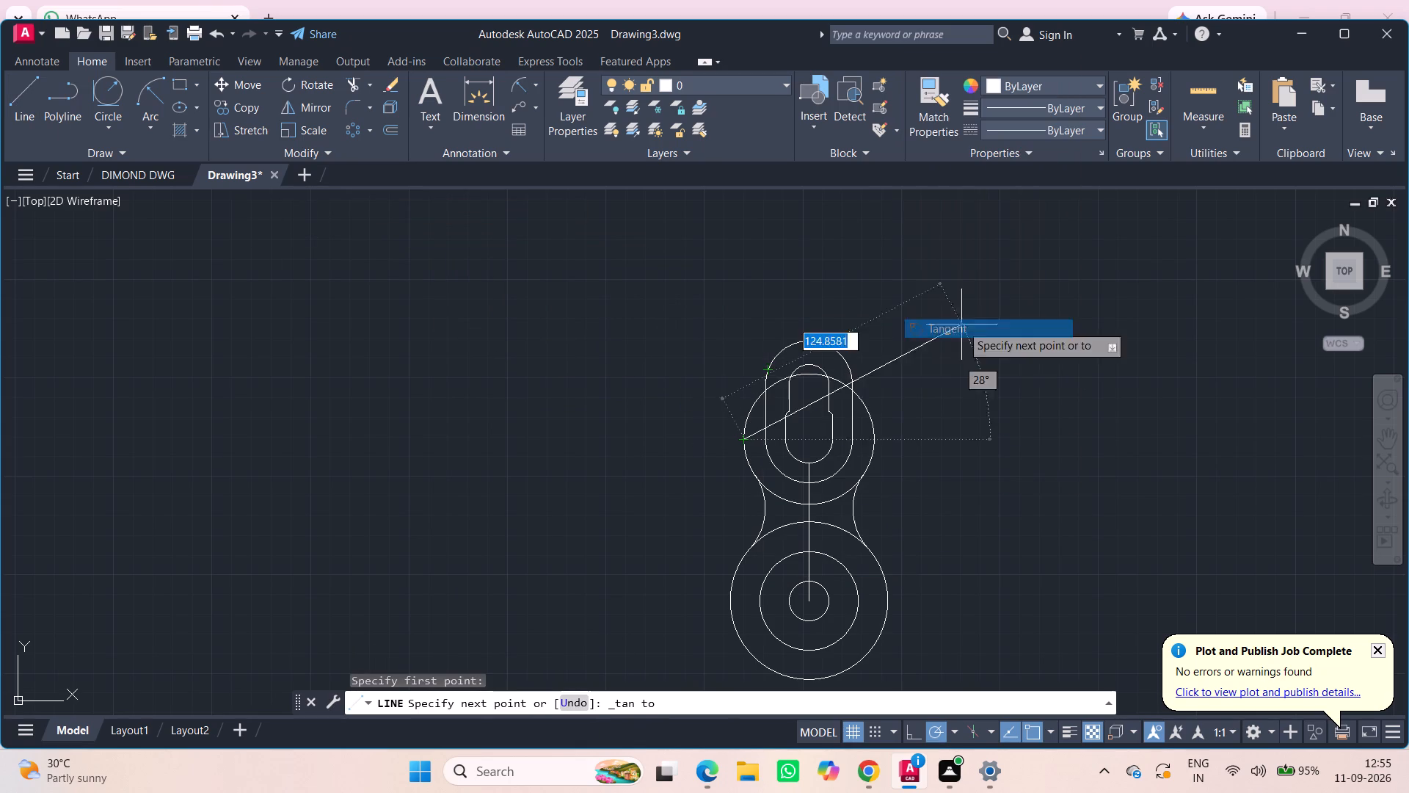
click(769, 366)
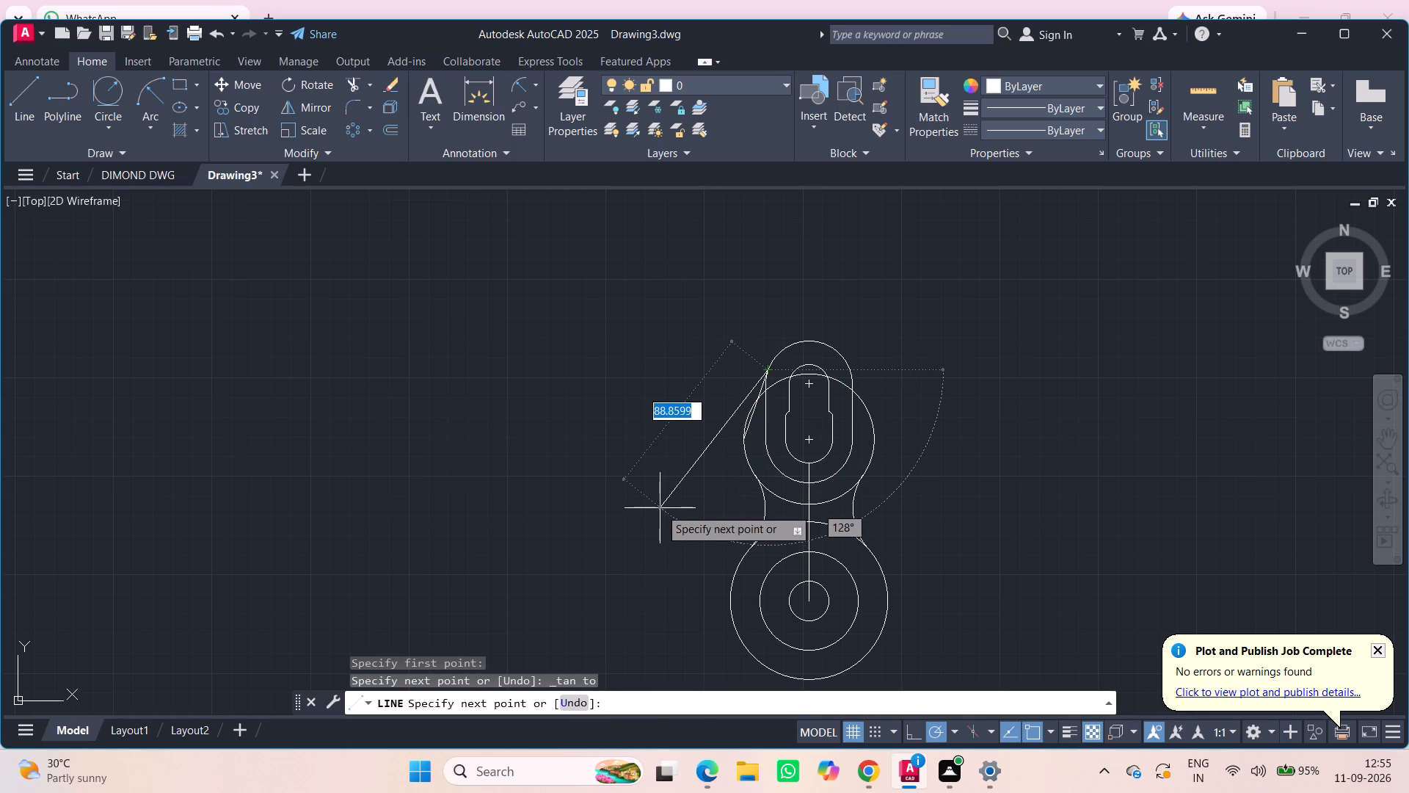
key(Escape)
key(grave)
Draw a matching line from the radius-33 circle's right quadrant to the outer outline's top arc, about 37 long.
click(25, 97)
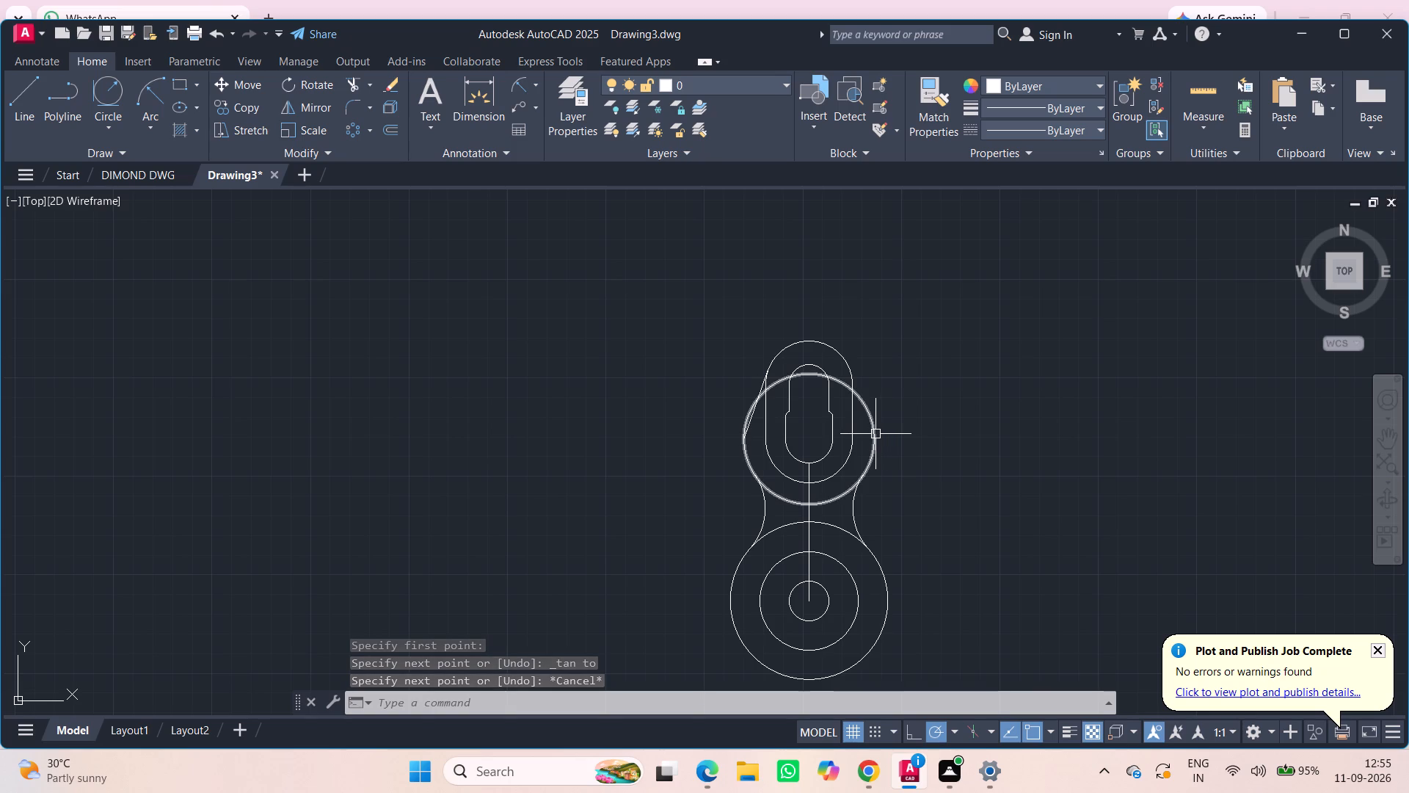
key(space)
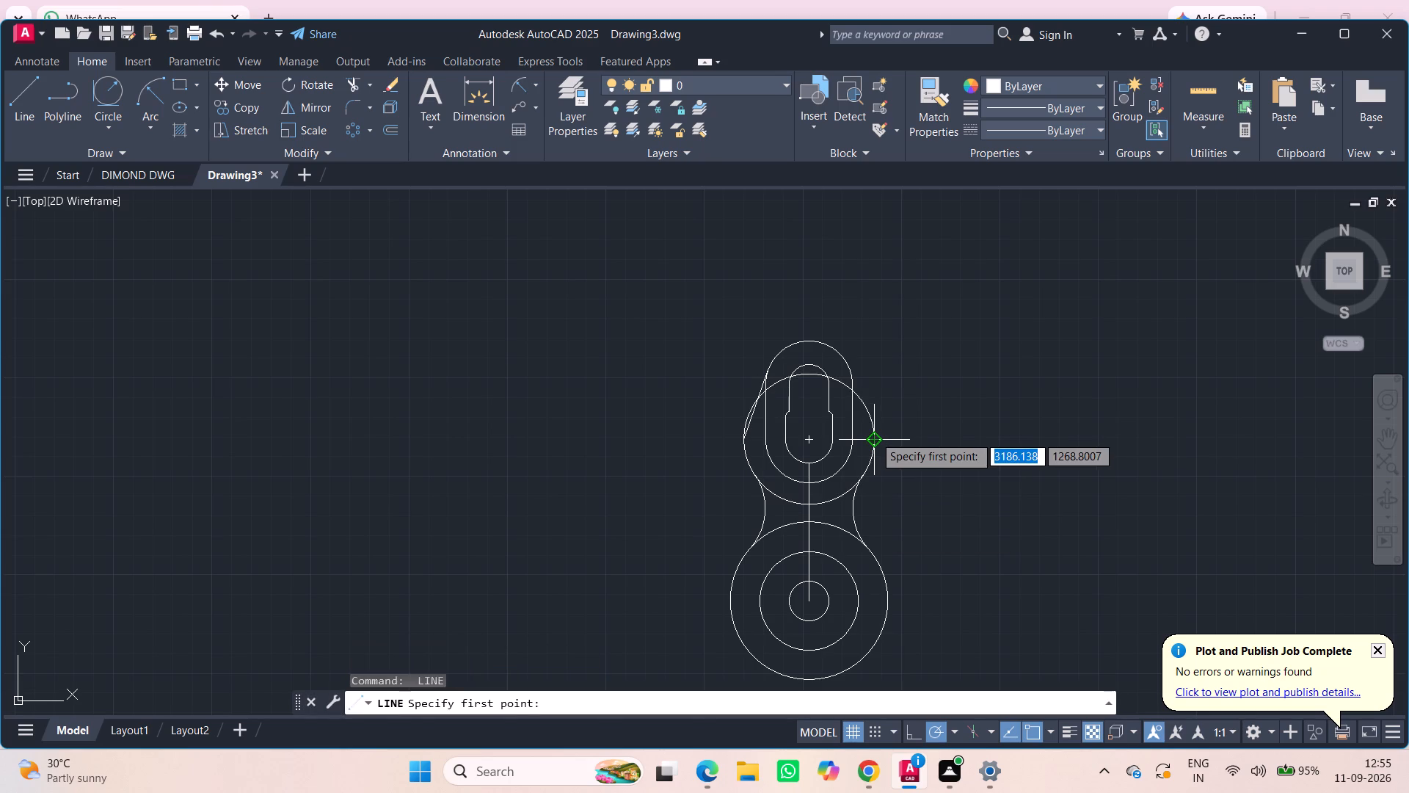
click(874, 439)
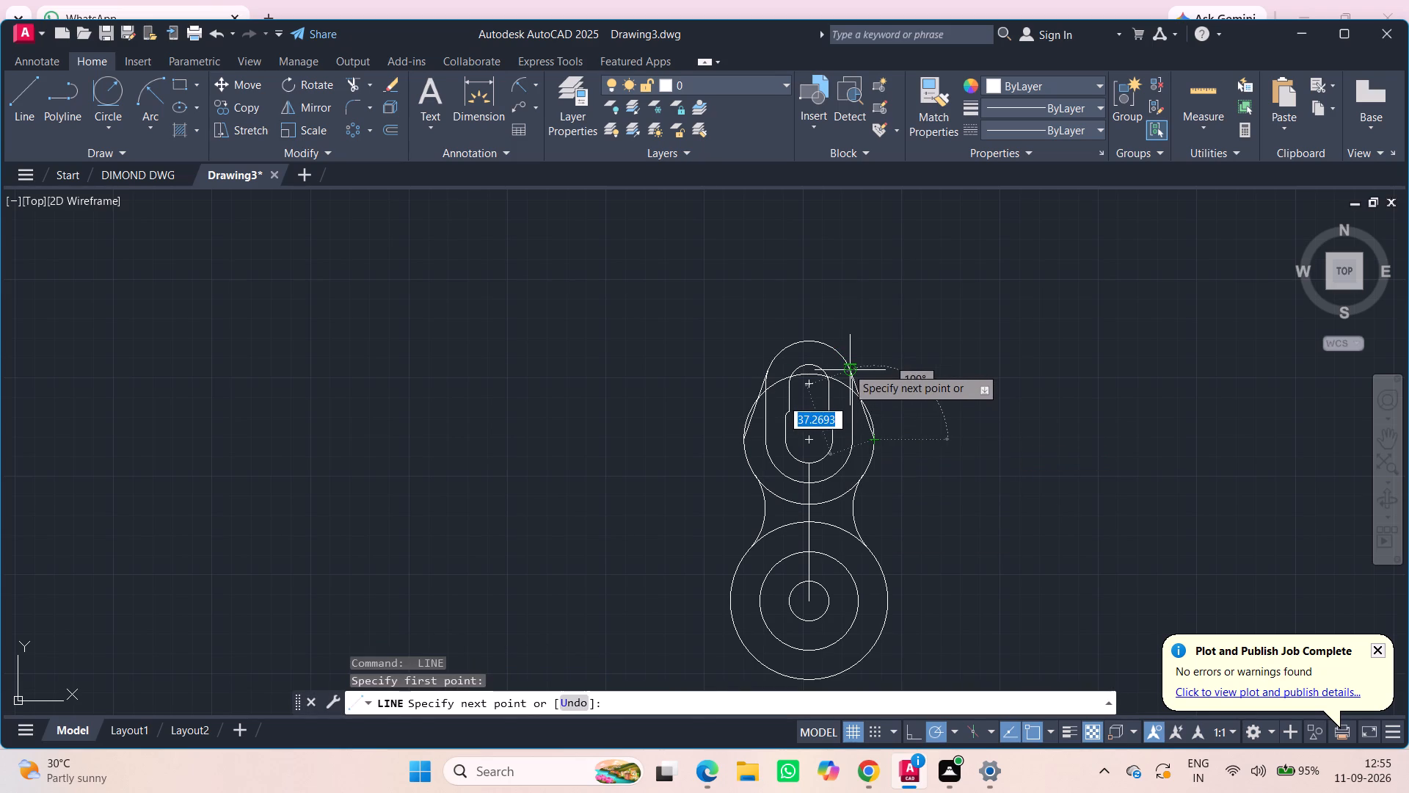
click(847, 367)
key(Escape)
key(grave)
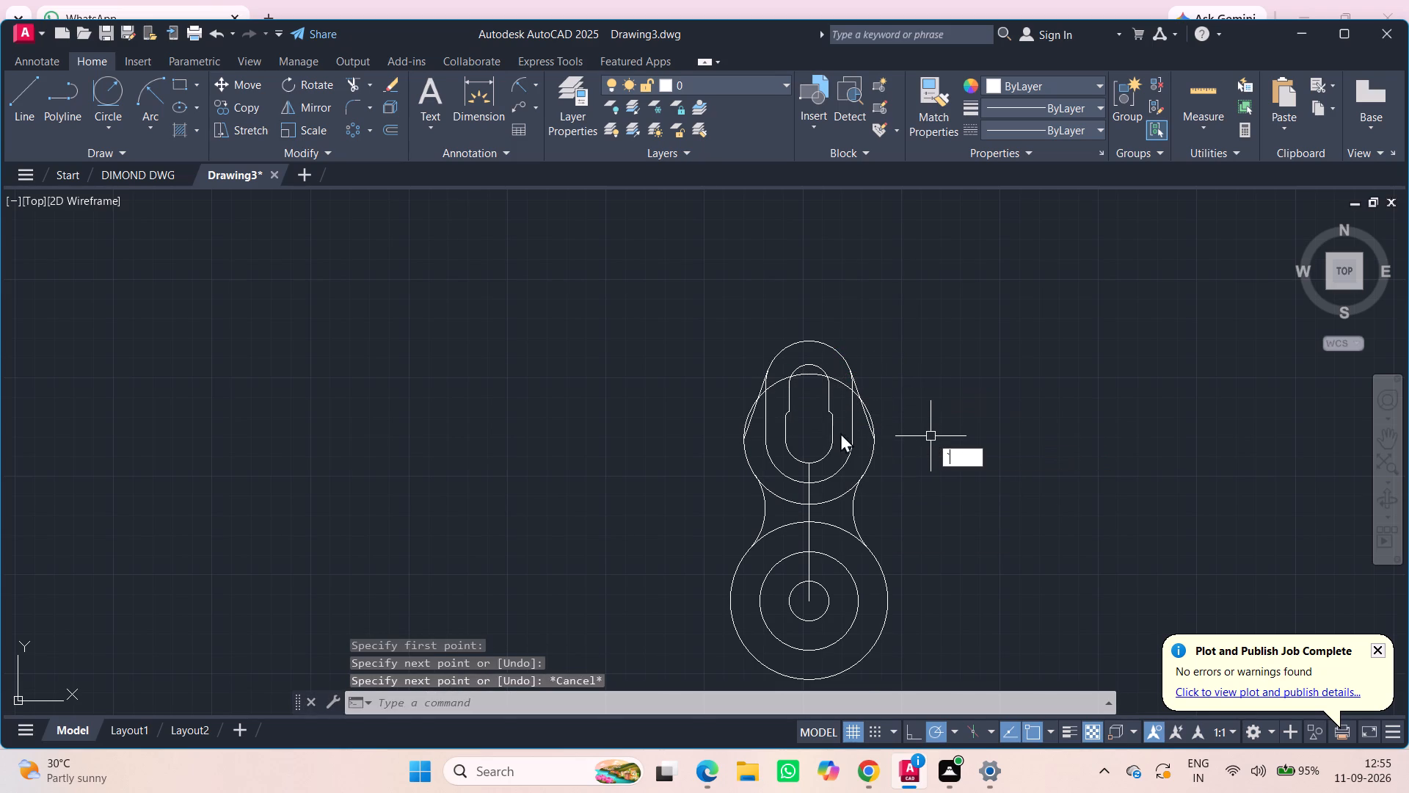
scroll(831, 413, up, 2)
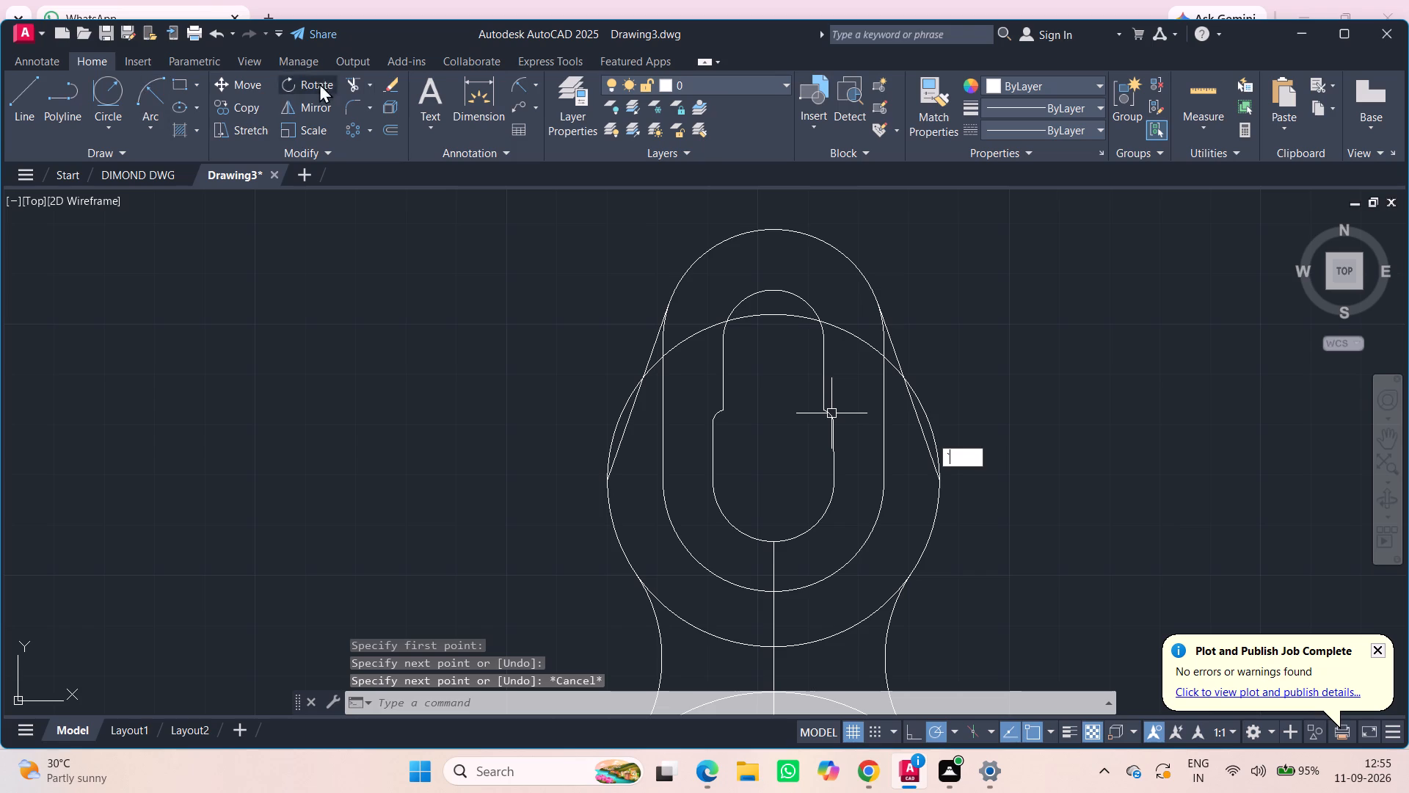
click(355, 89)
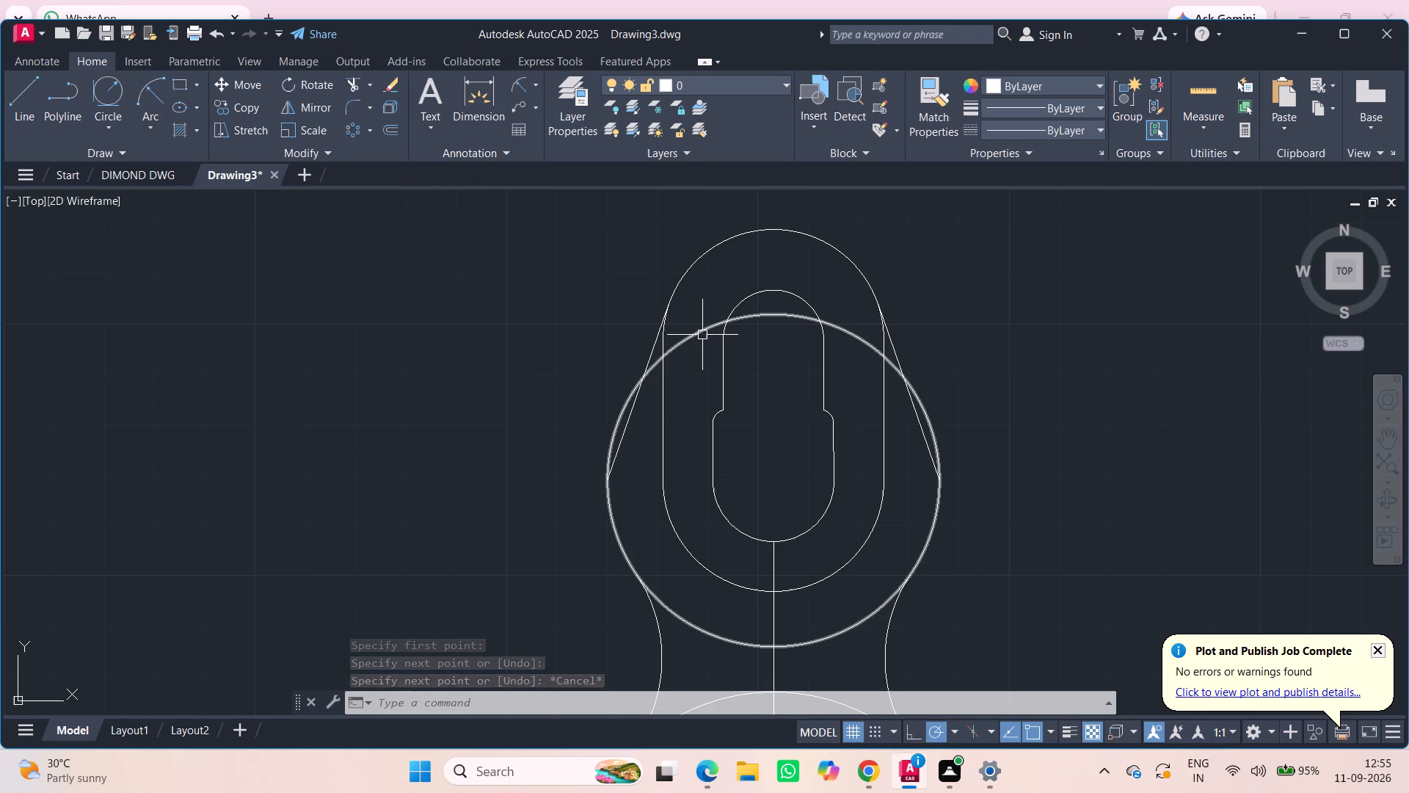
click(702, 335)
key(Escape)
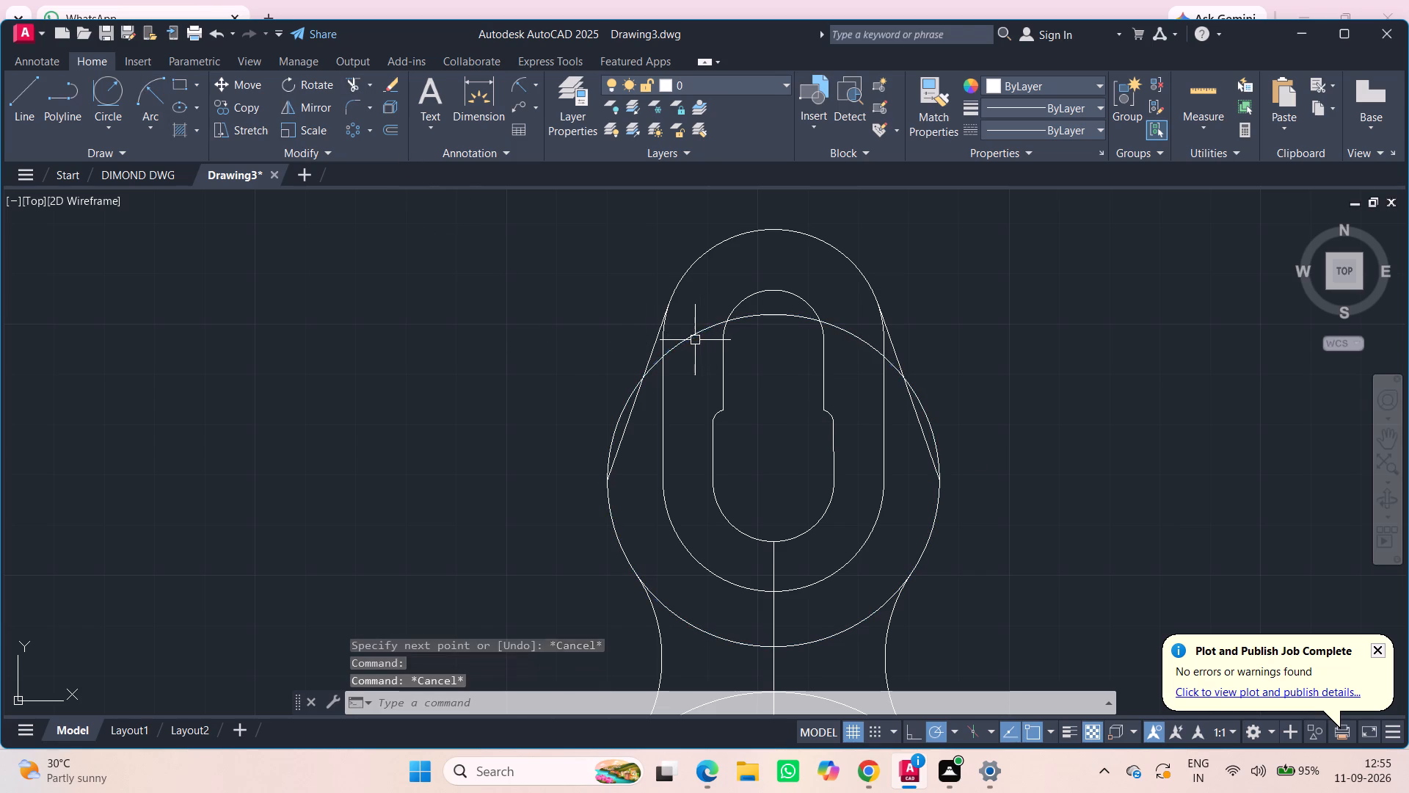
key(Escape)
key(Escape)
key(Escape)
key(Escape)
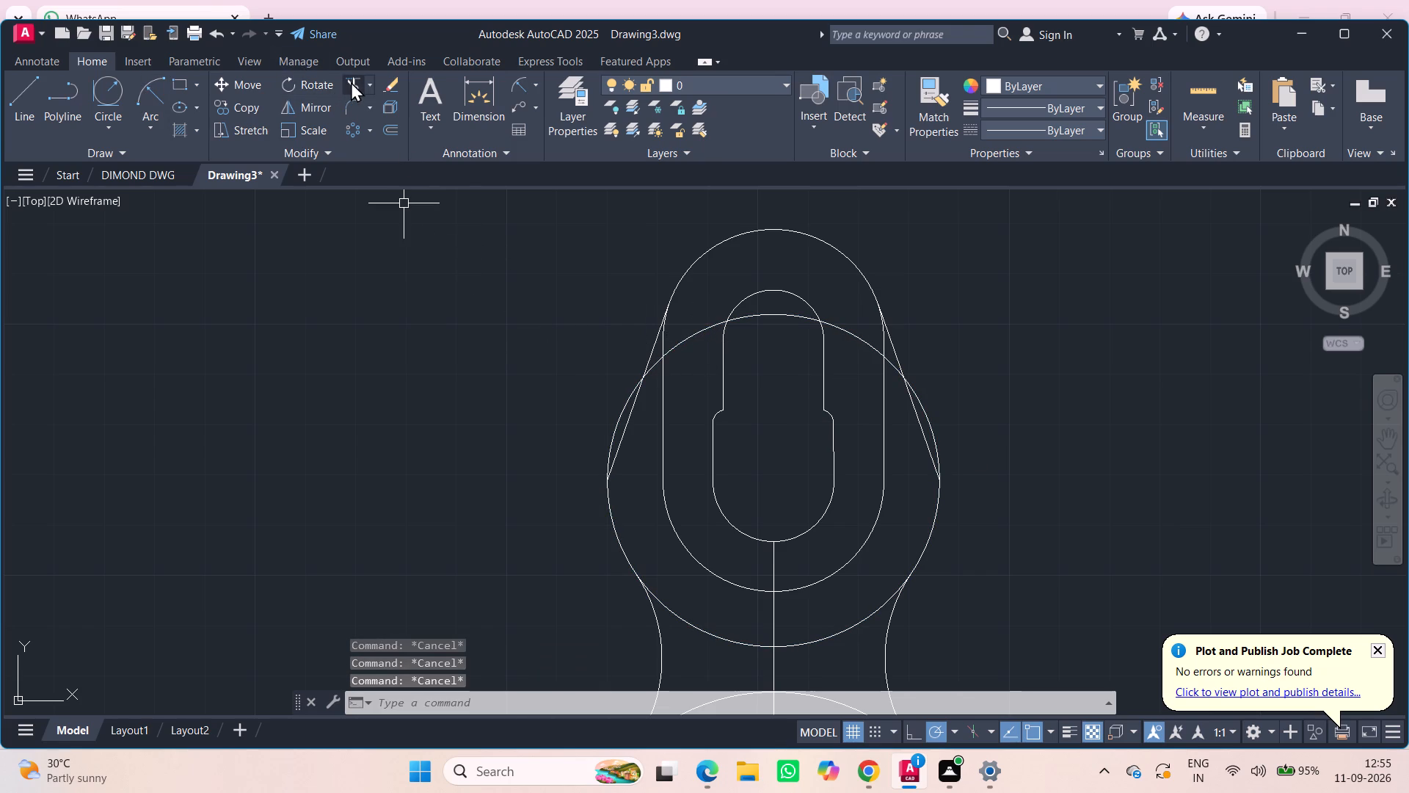
Trim away the radius-33 circle's upper arc, both inside the head outline and outside the two slanted tangent lines.
click(351, 82)
click(679, 353)
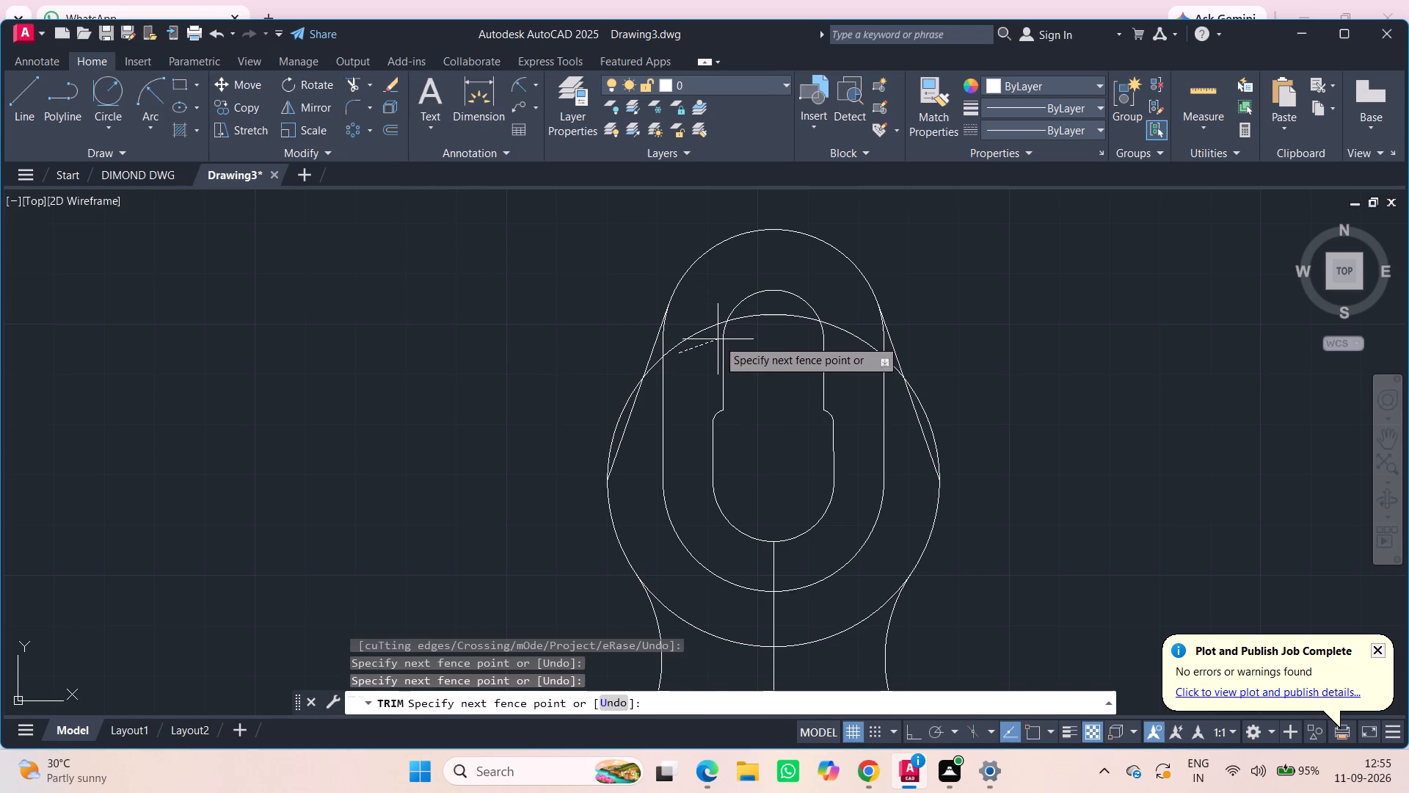
click(691, 329)
click(749, 316)
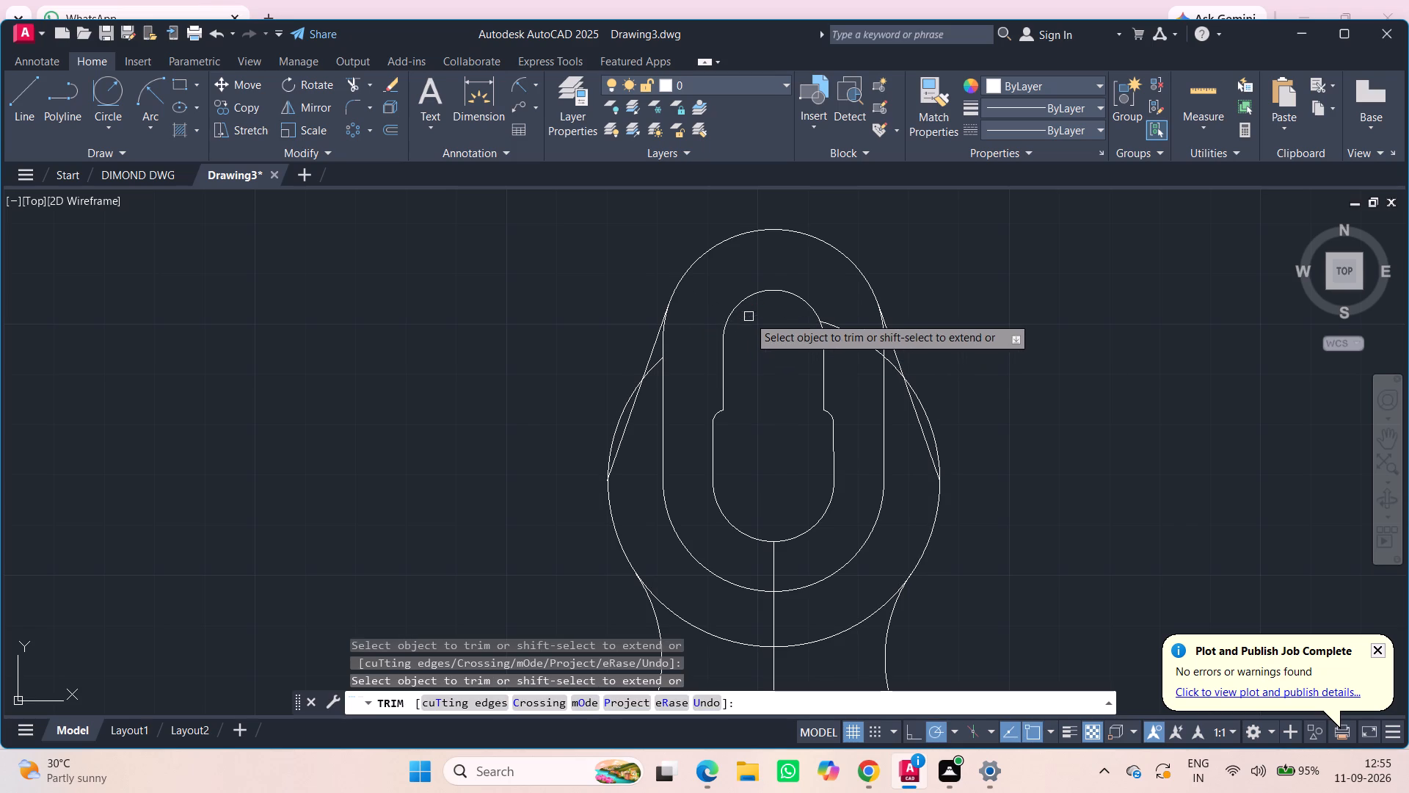
click(859, 338)
scroll(905, 368, up, 2)
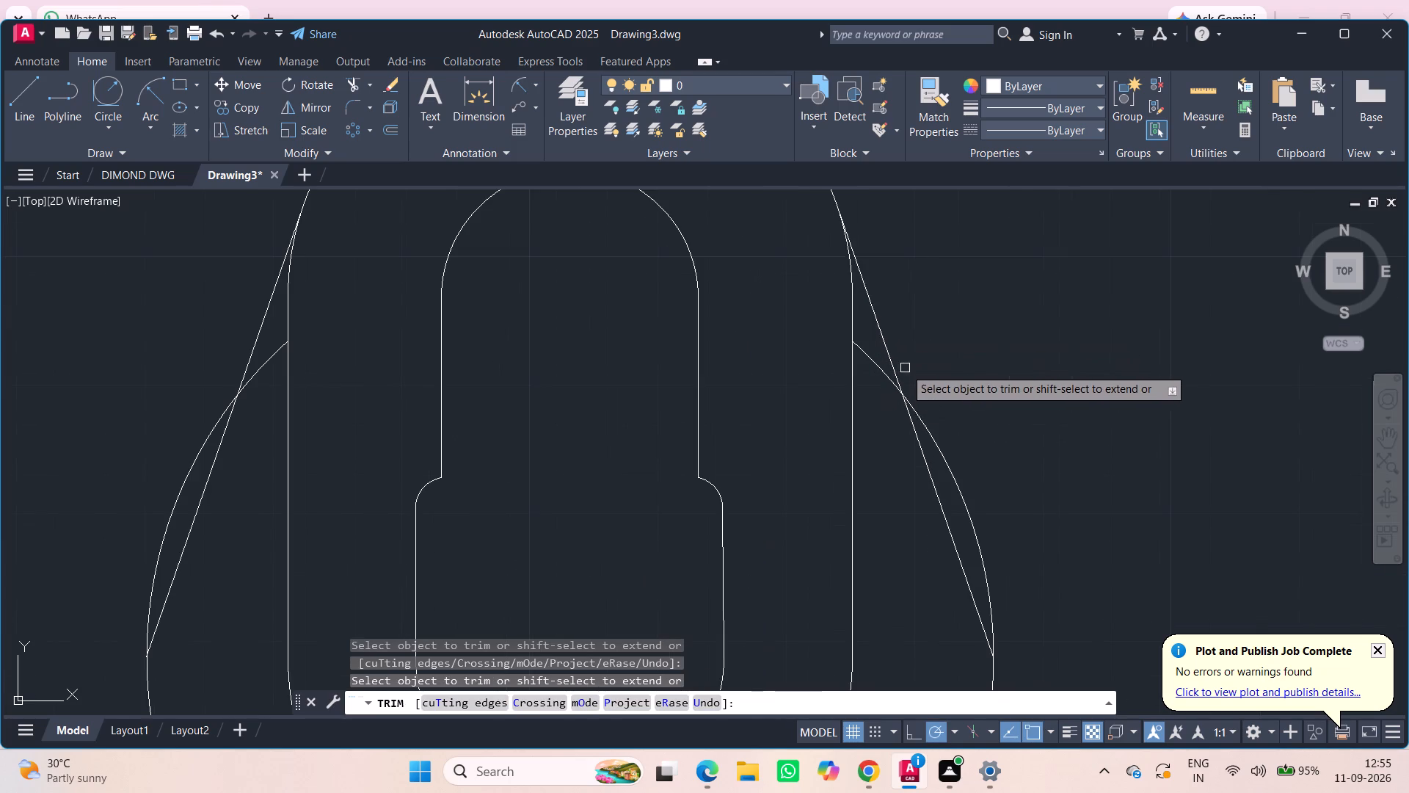
click(870, 363)
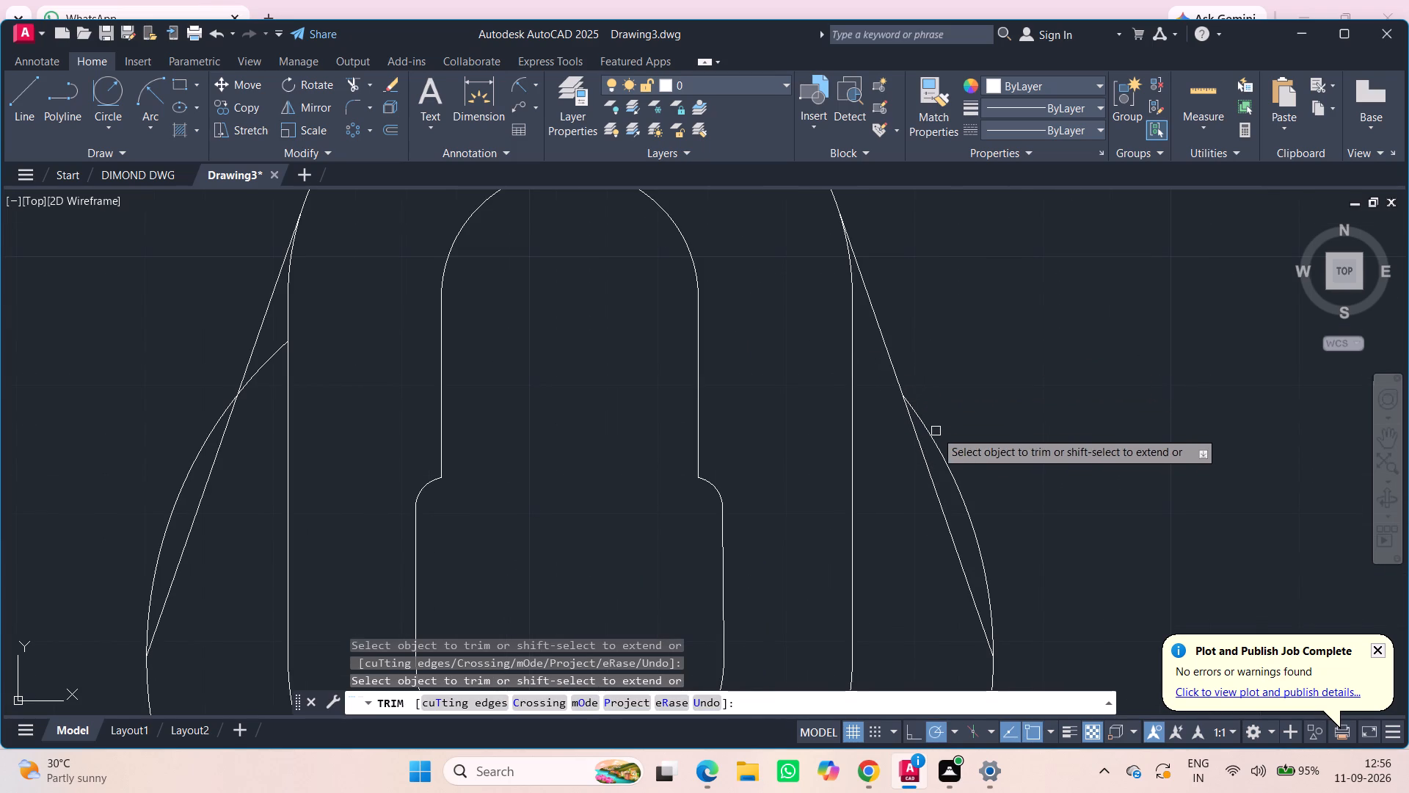
click(935, 439)
scroll(876, 457, down, 2)
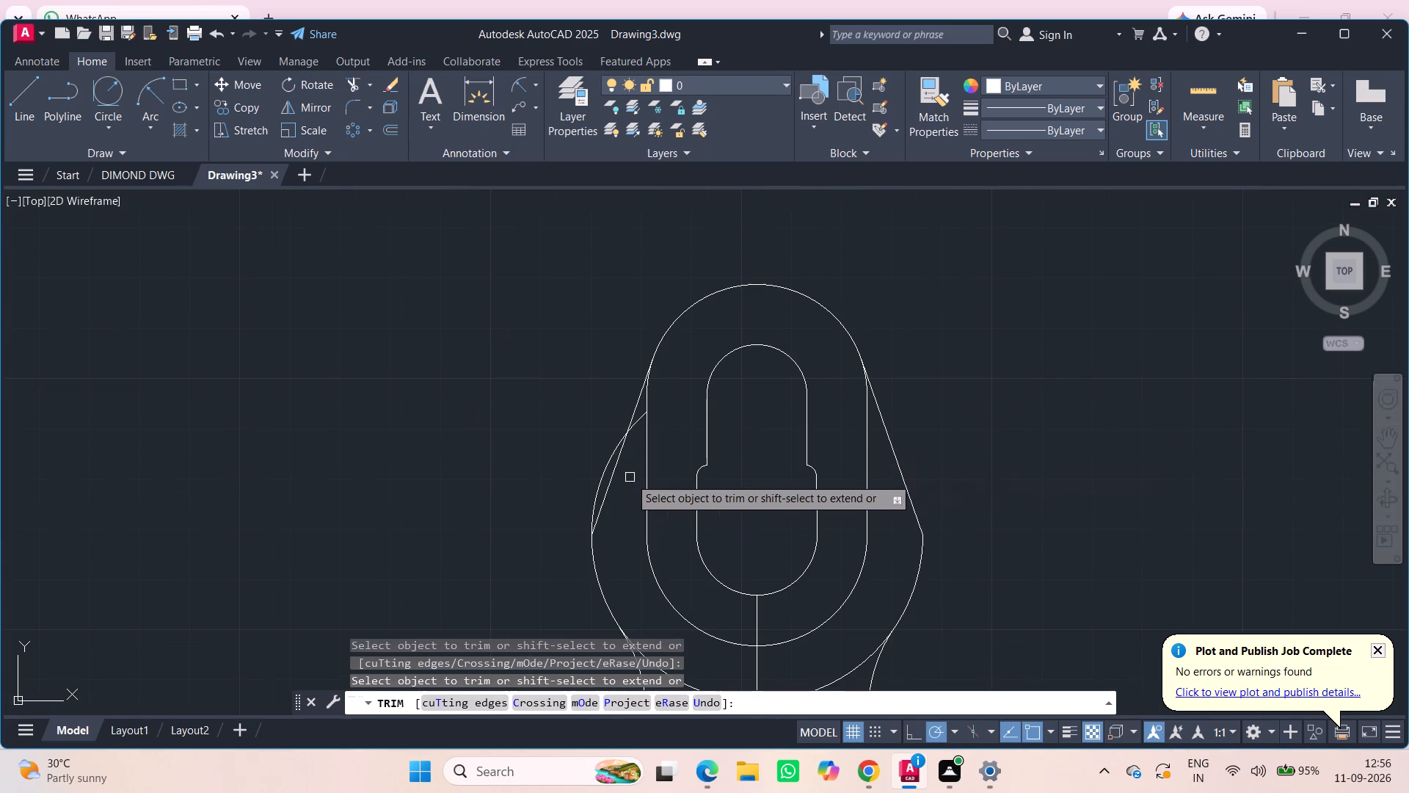
scroll(628, 477, up, 2)
click(646, 347)
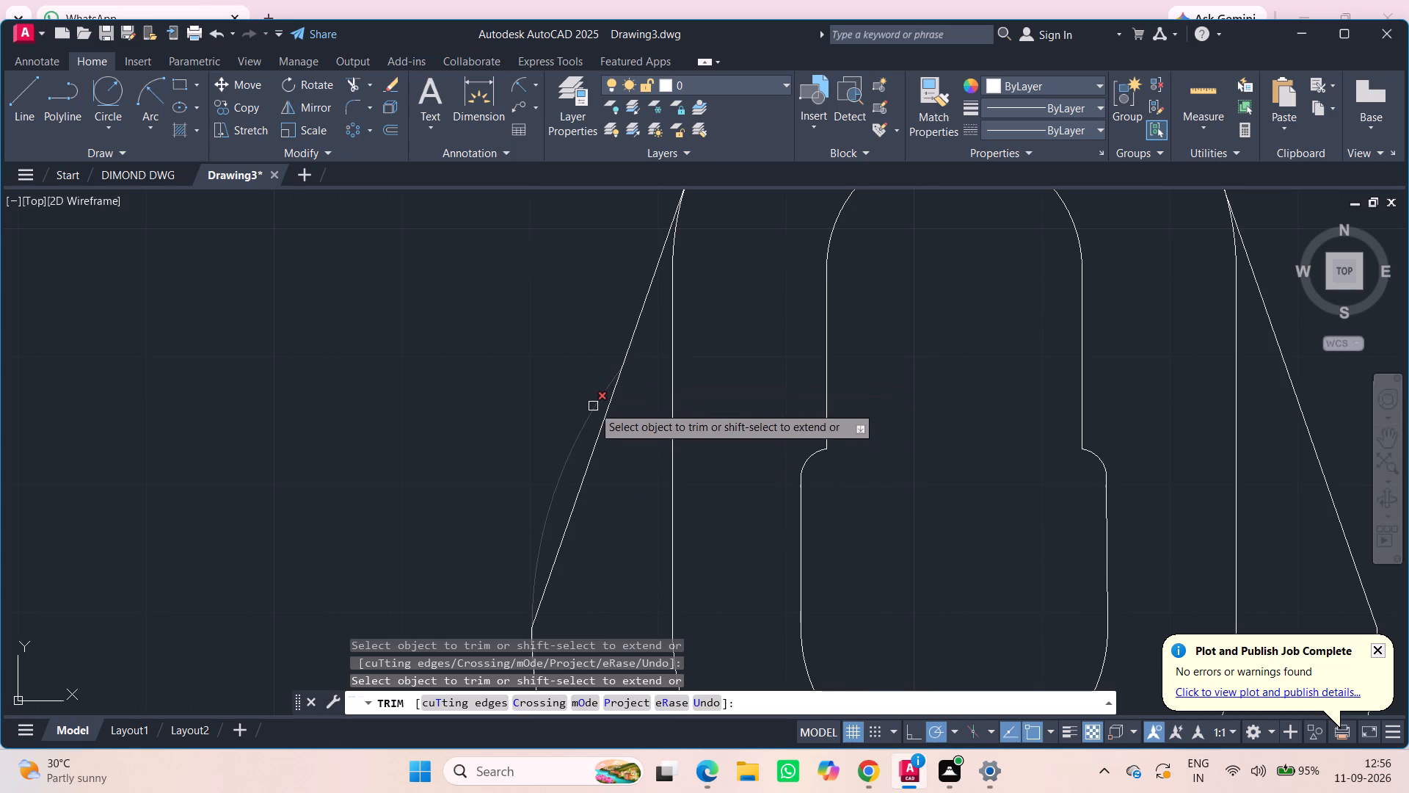
click(593, 407)
Trim away all segments of the vertical centre line between the inner slot and the centre of the lower circles.
scroll(633, 399, down, 3)
scroll(853, 451, down, 1)
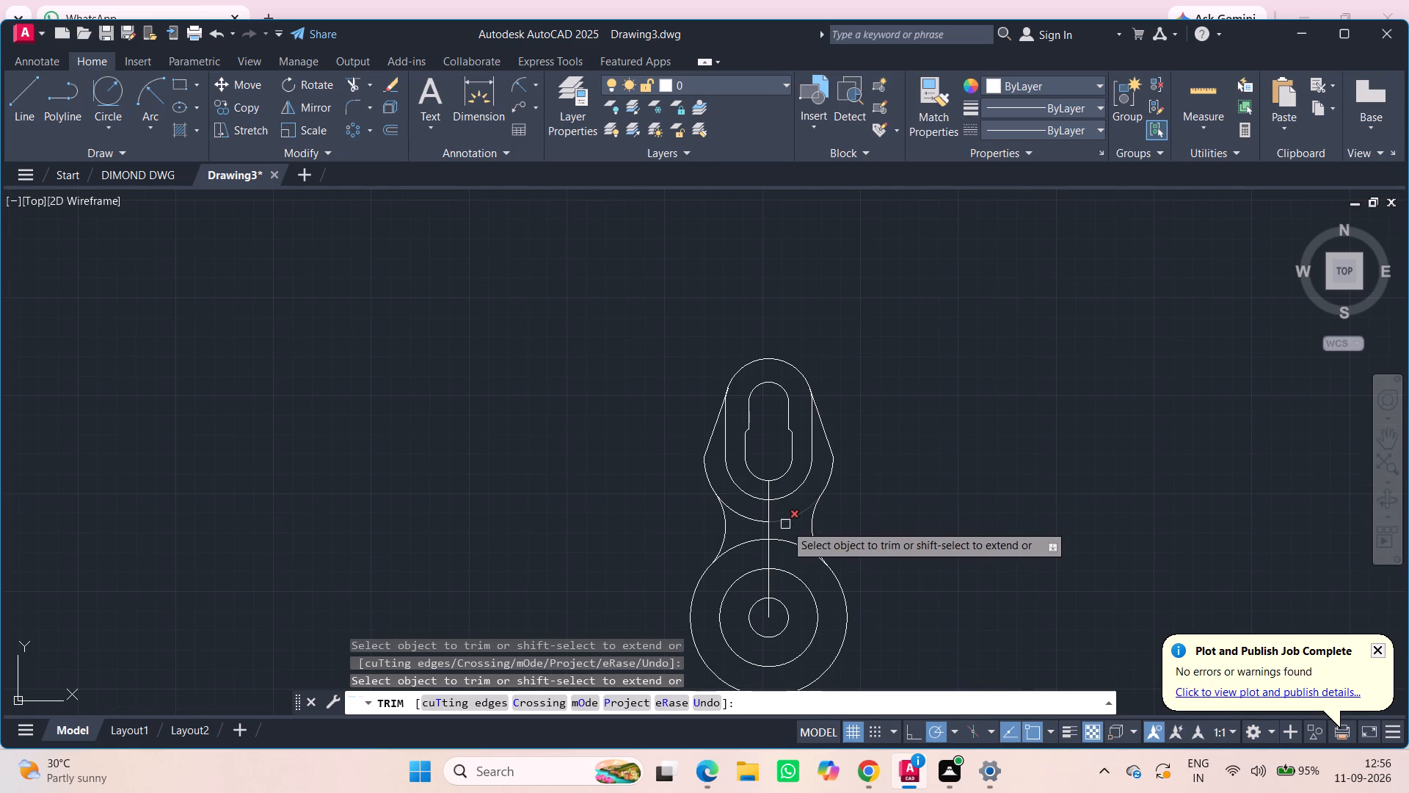
middle_drag(782, 534, 764, 420)
scroll(764, 419, up, 2)
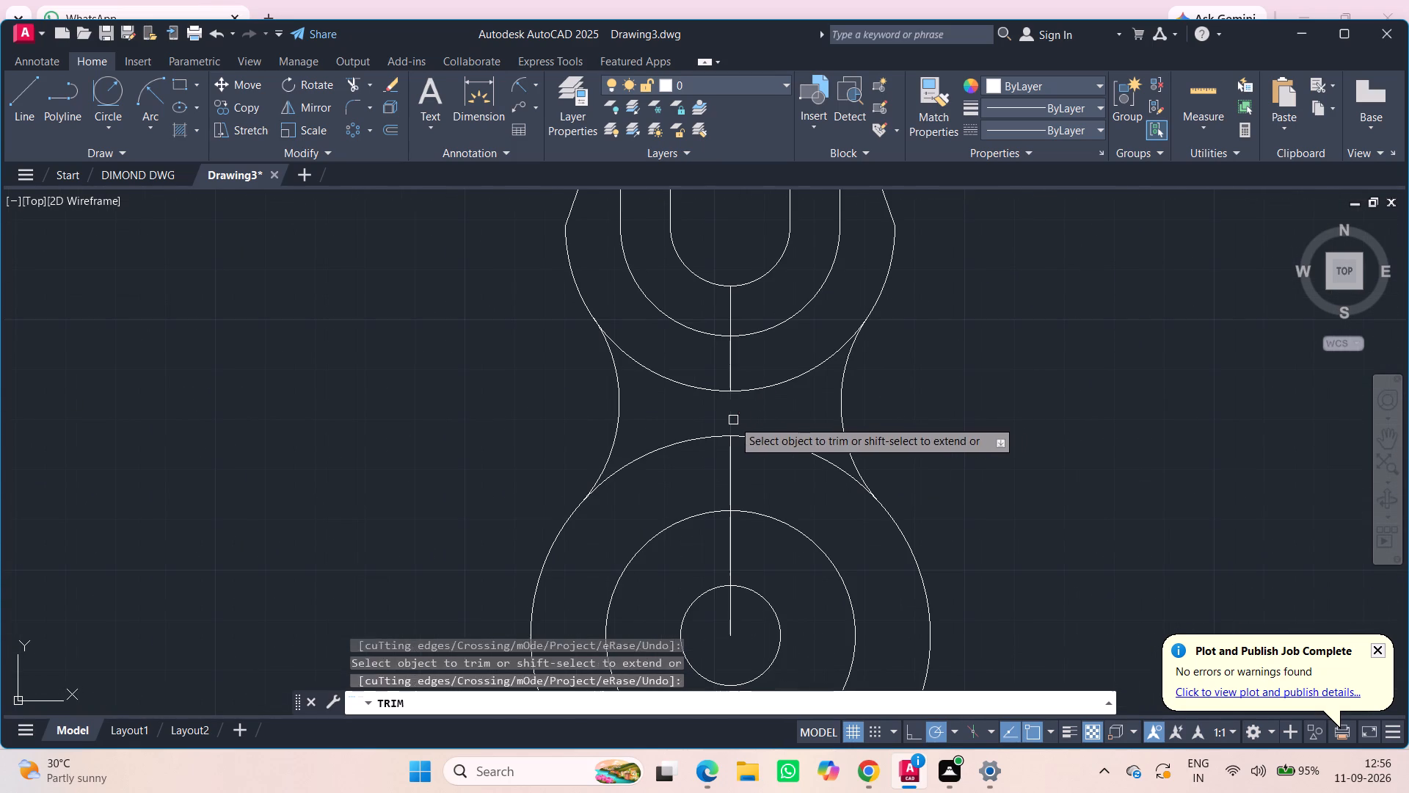
click(733, 420)
click(730, 374)
click(731, 311)
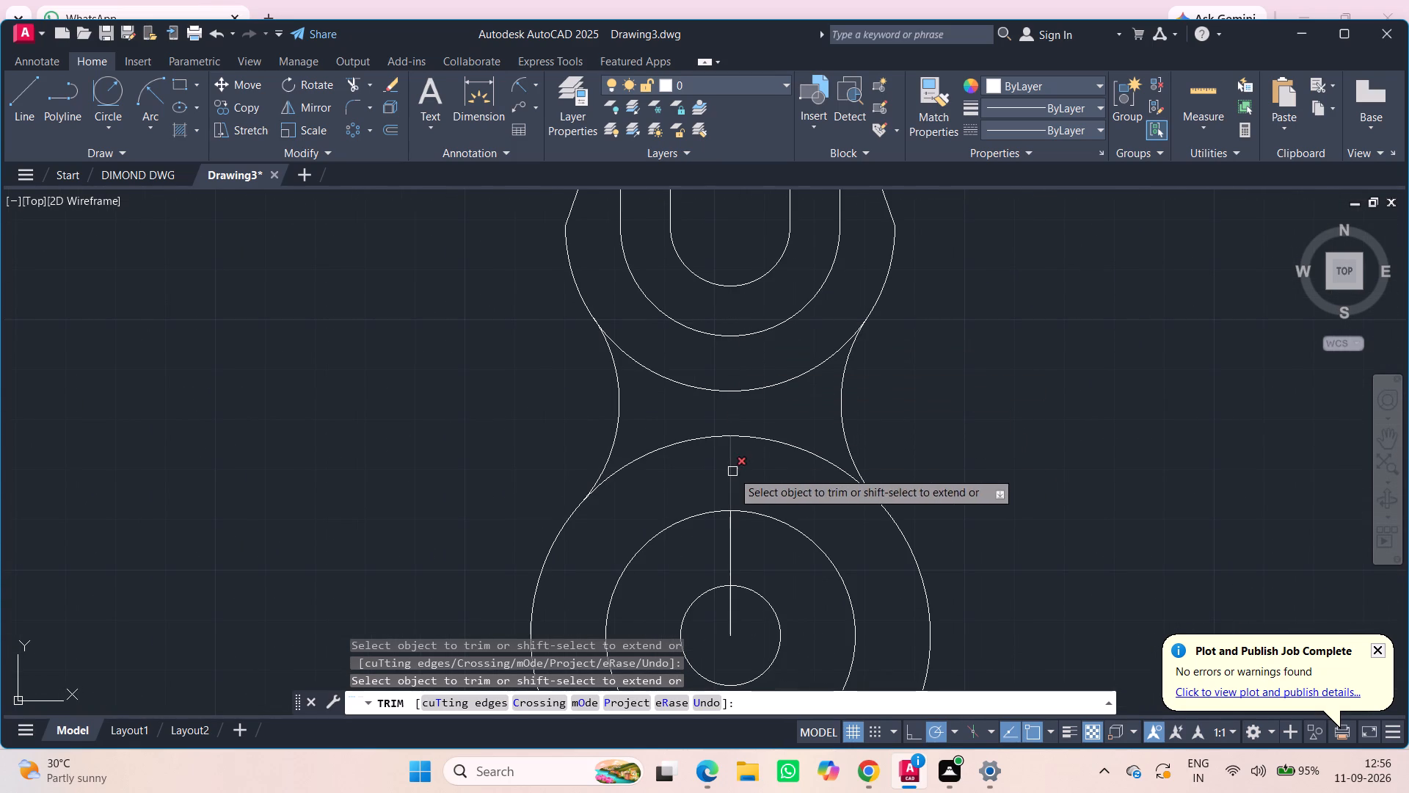
click(731, 471)
click(734, 555)
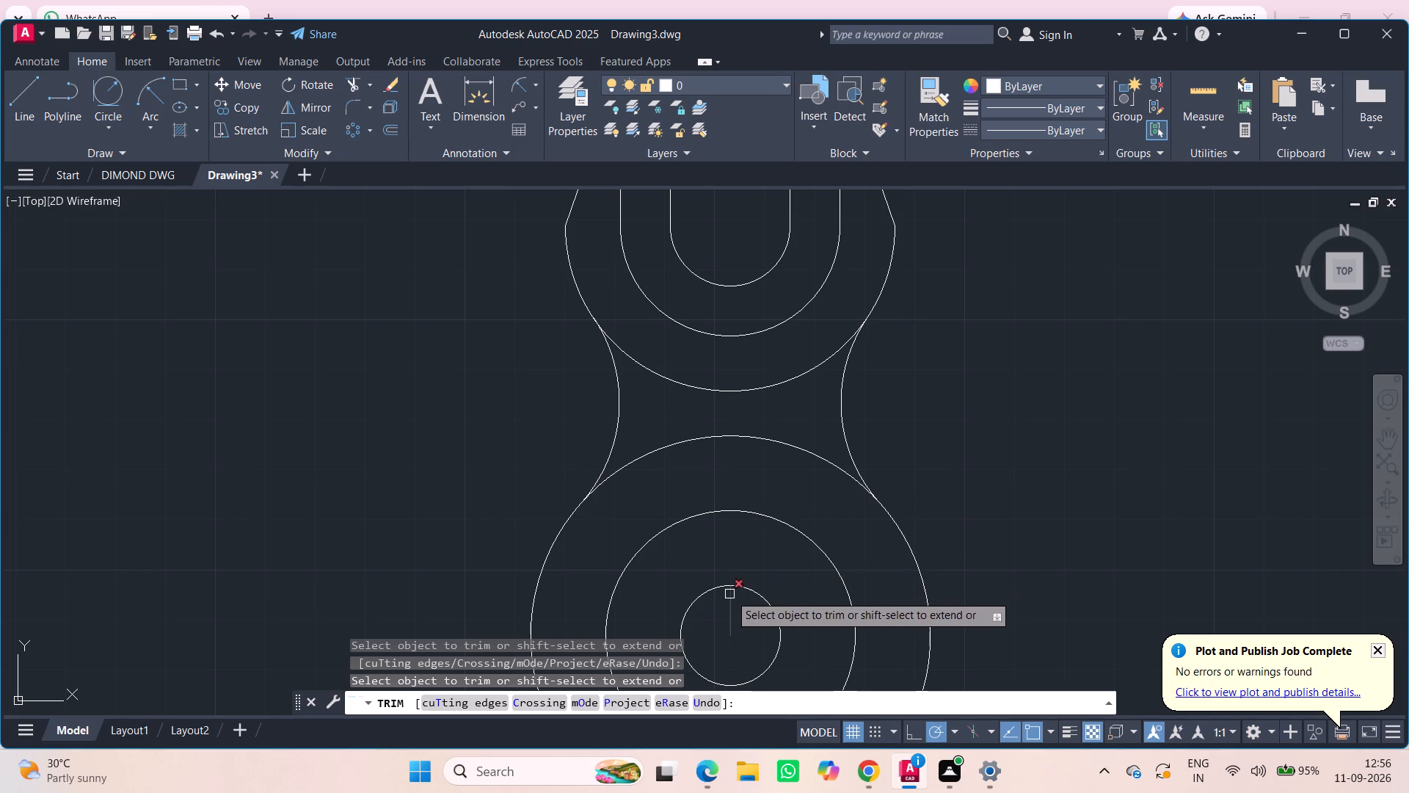
click(732, 612)
Trim the radius-33 circle's bottom arc and the largest lower circle's top arc between the two concave radius-30 arcs.
scroll(829, 499, down, 1)
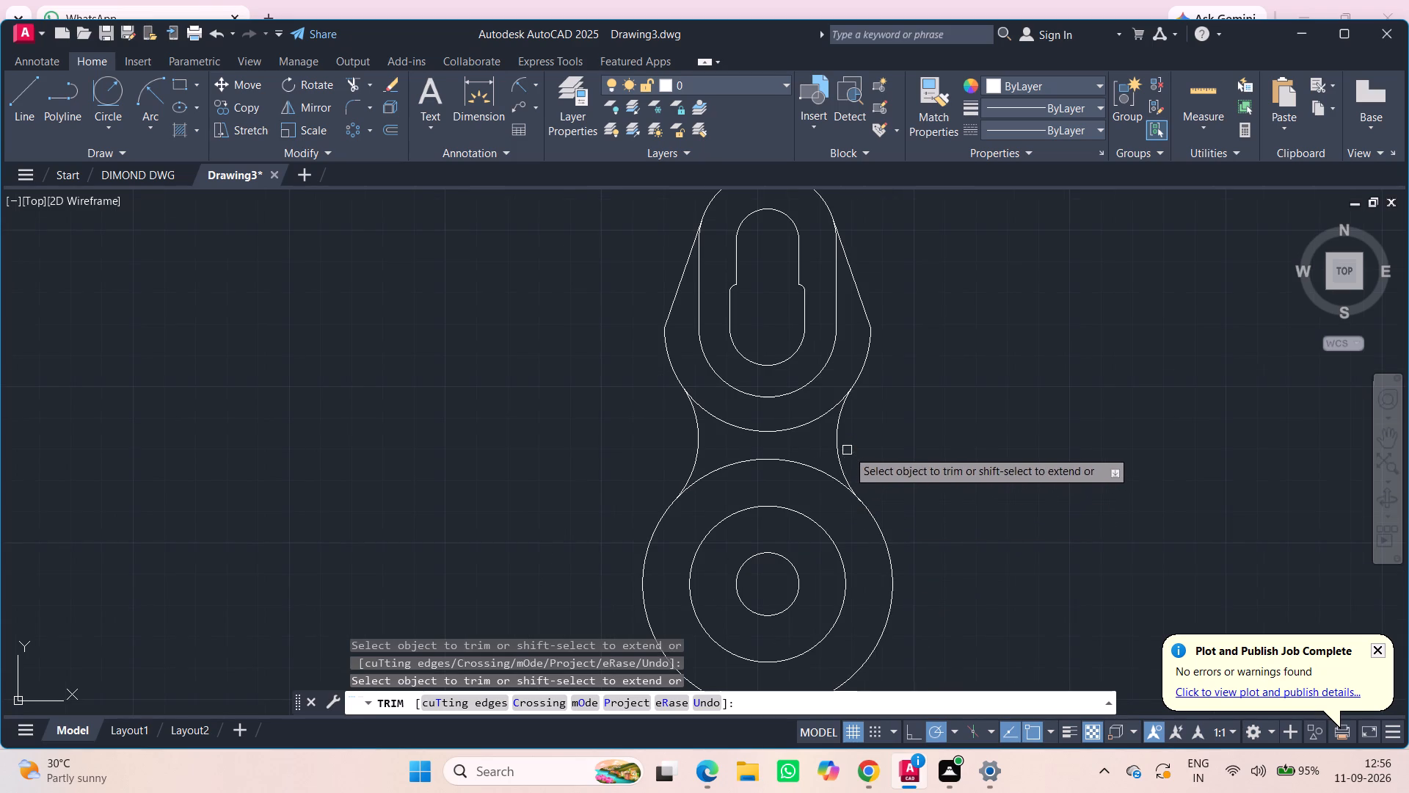
scroll(849, 446, up, 3)
middle_drag(849, 446, 892, 646)
scroll(892, 646, down, 3)
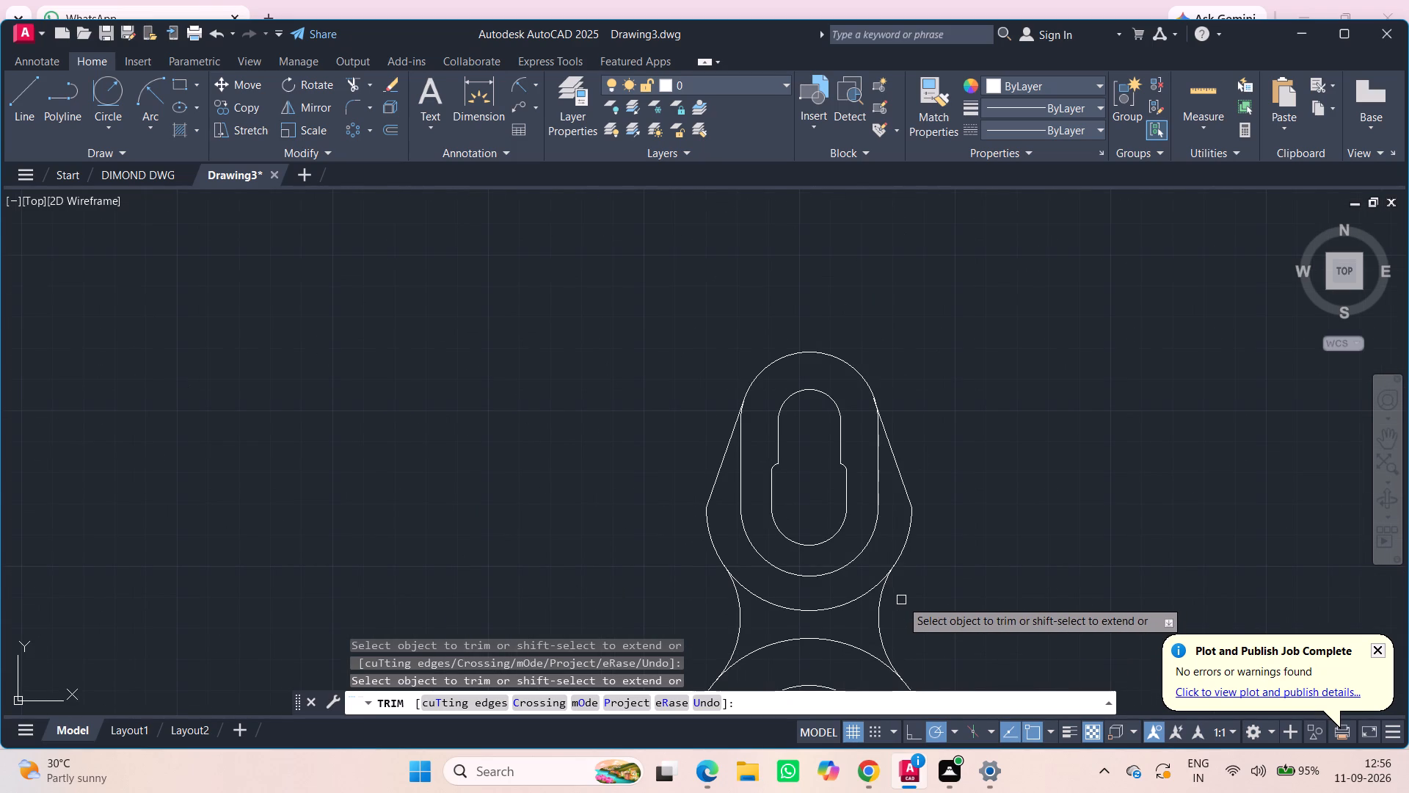
click(844, 607)
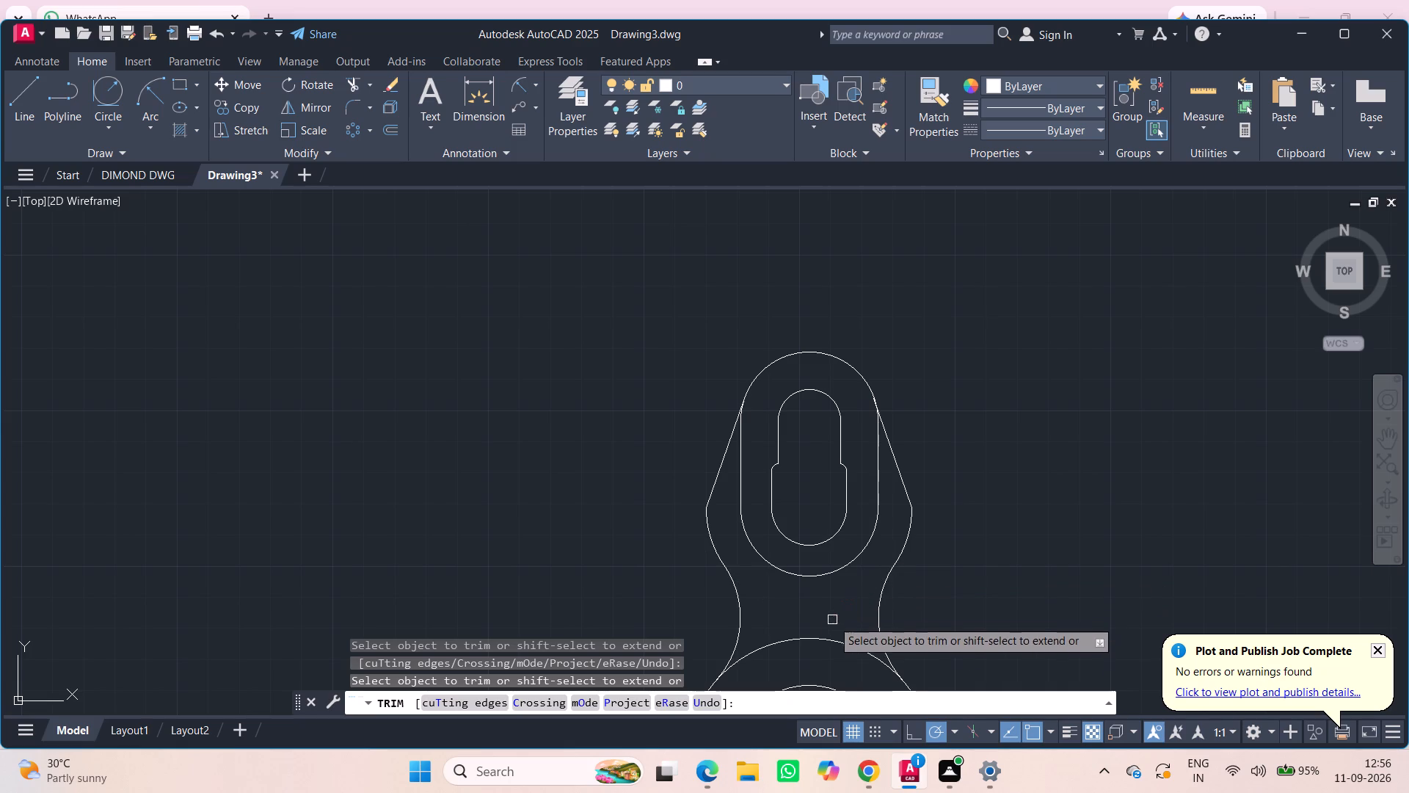
click(825, 643)
Draw a horizontal line from the lower circles' centre 18 to the right, then 36 back to the left.
scroll(845, 608, up, 1)
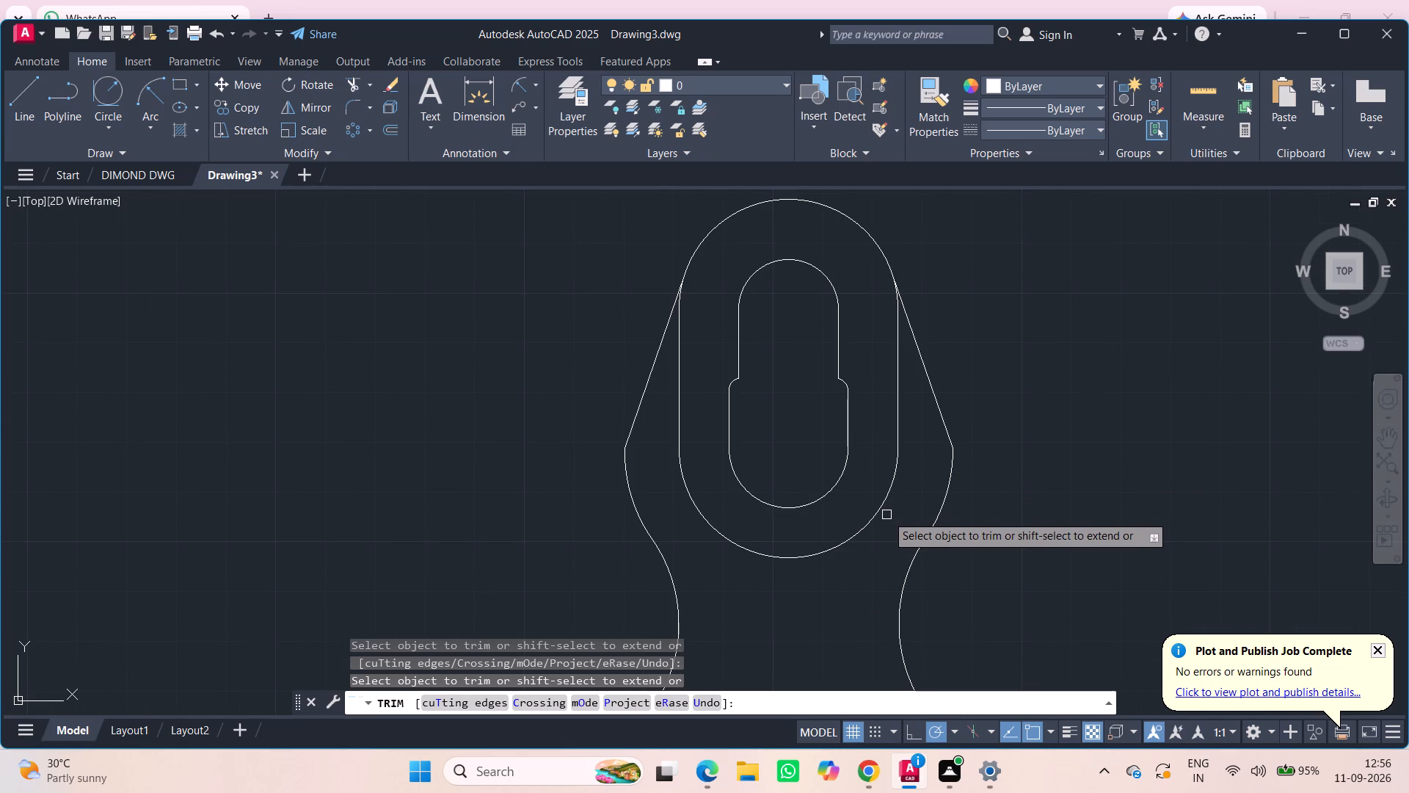
scroll(940, 449, down, 2)
middle_drag(995, 539, 940, 499)
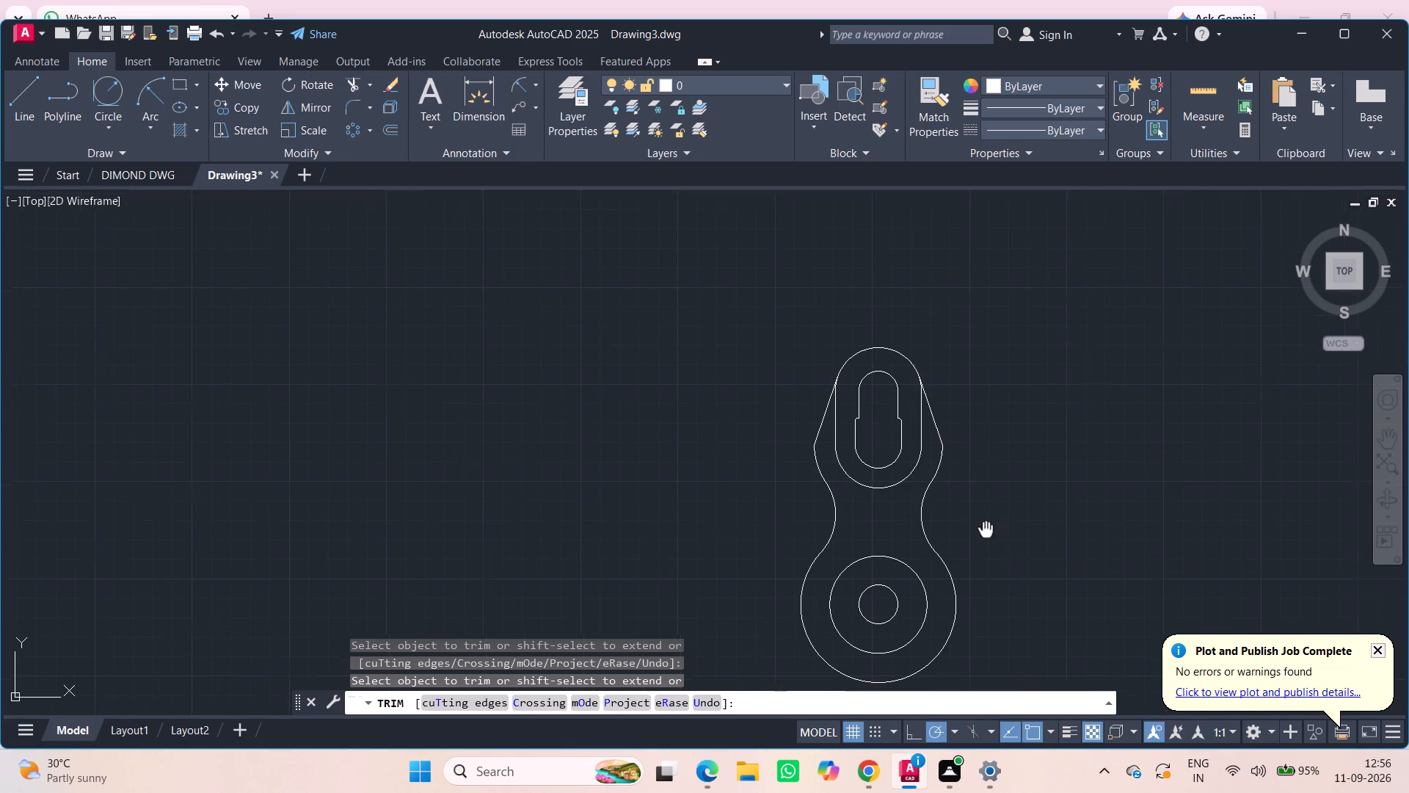
middle_drag(940, 499, 749, 418)
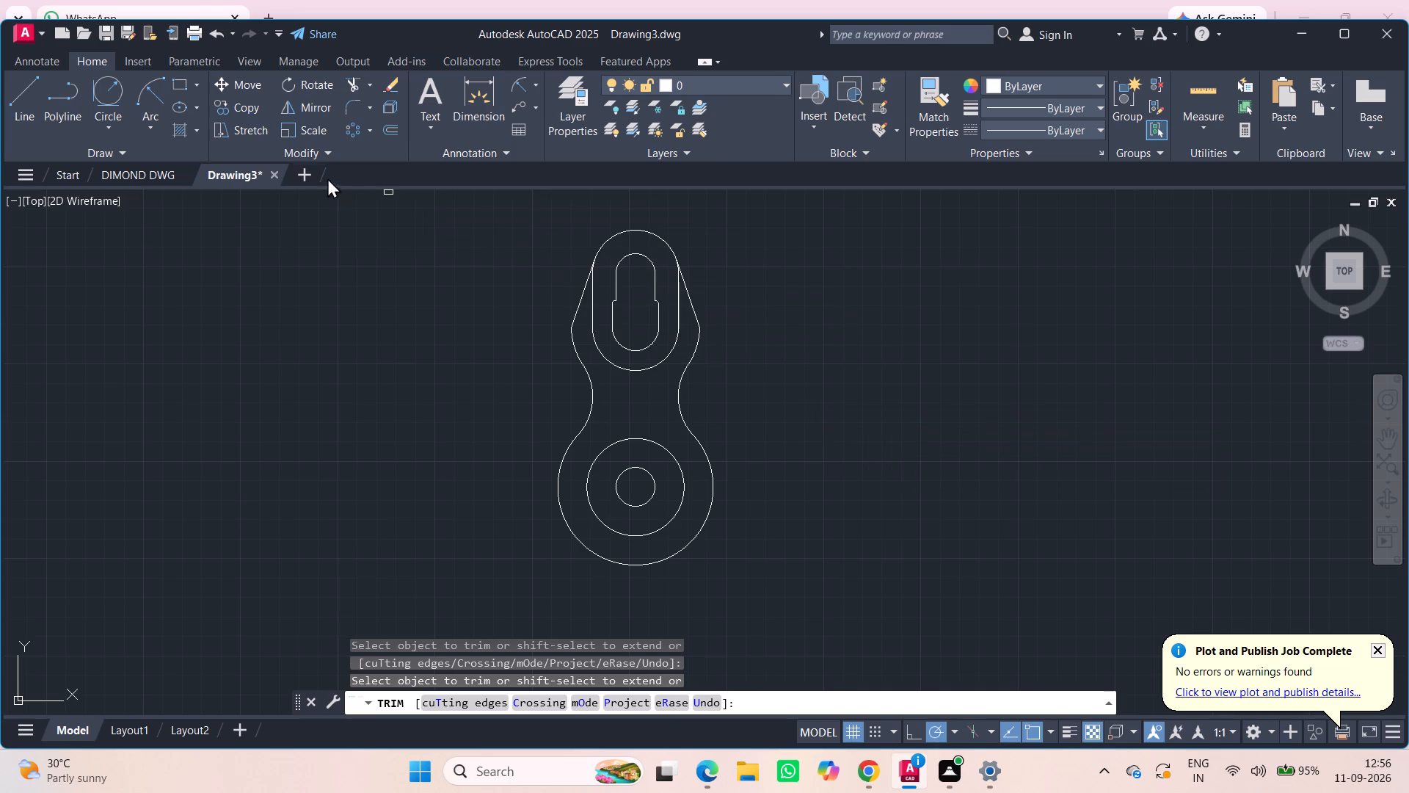
click(19, 98)
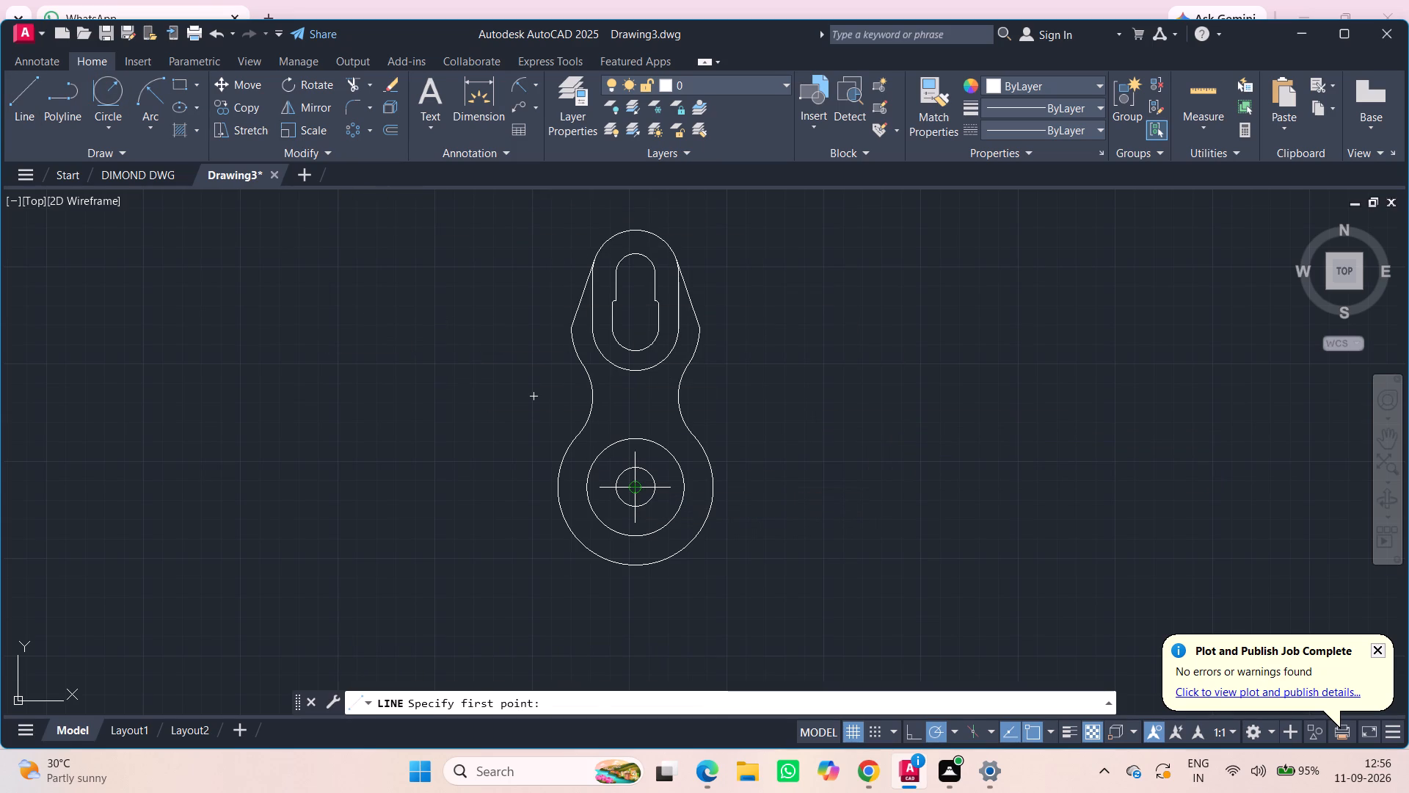
click(630, 482)
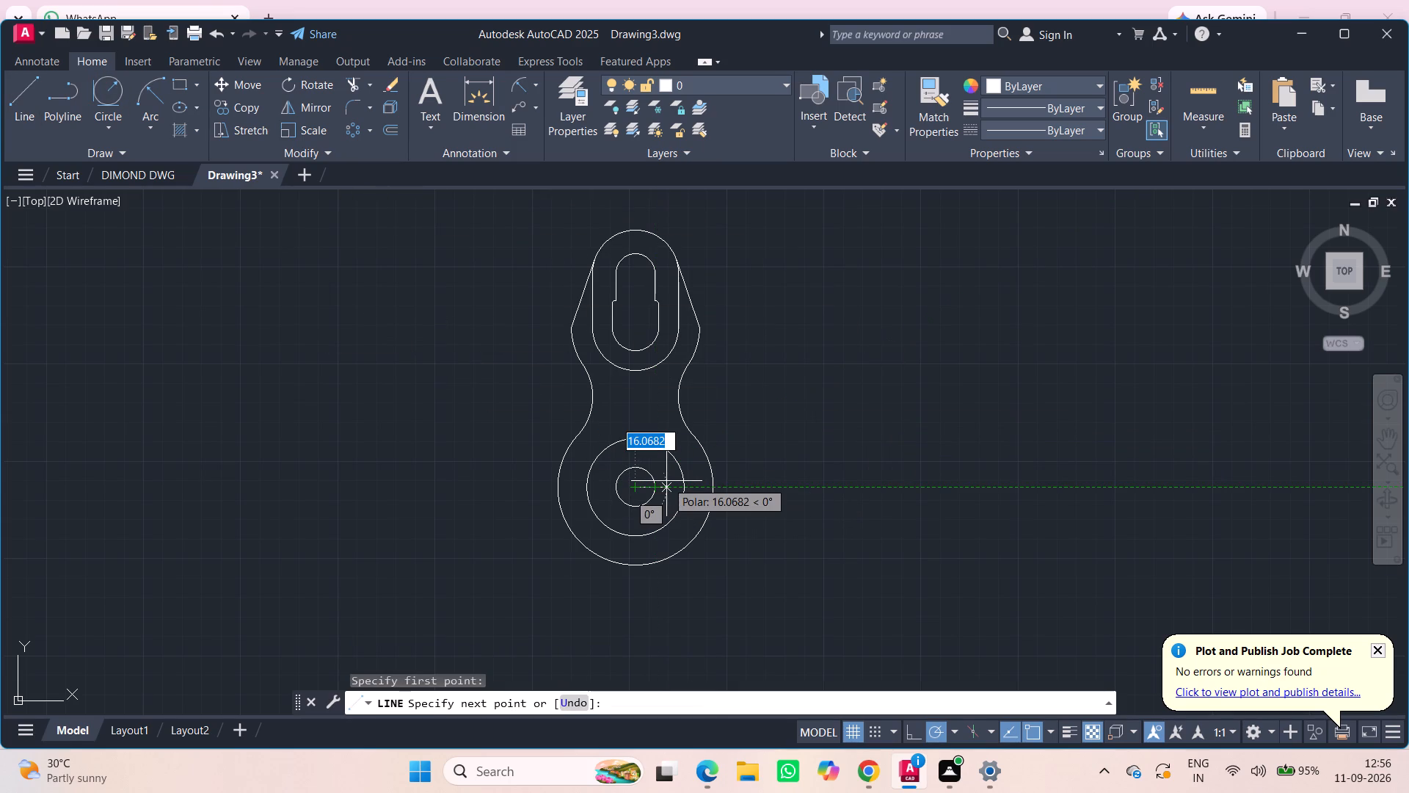
text(18)
key(Return)
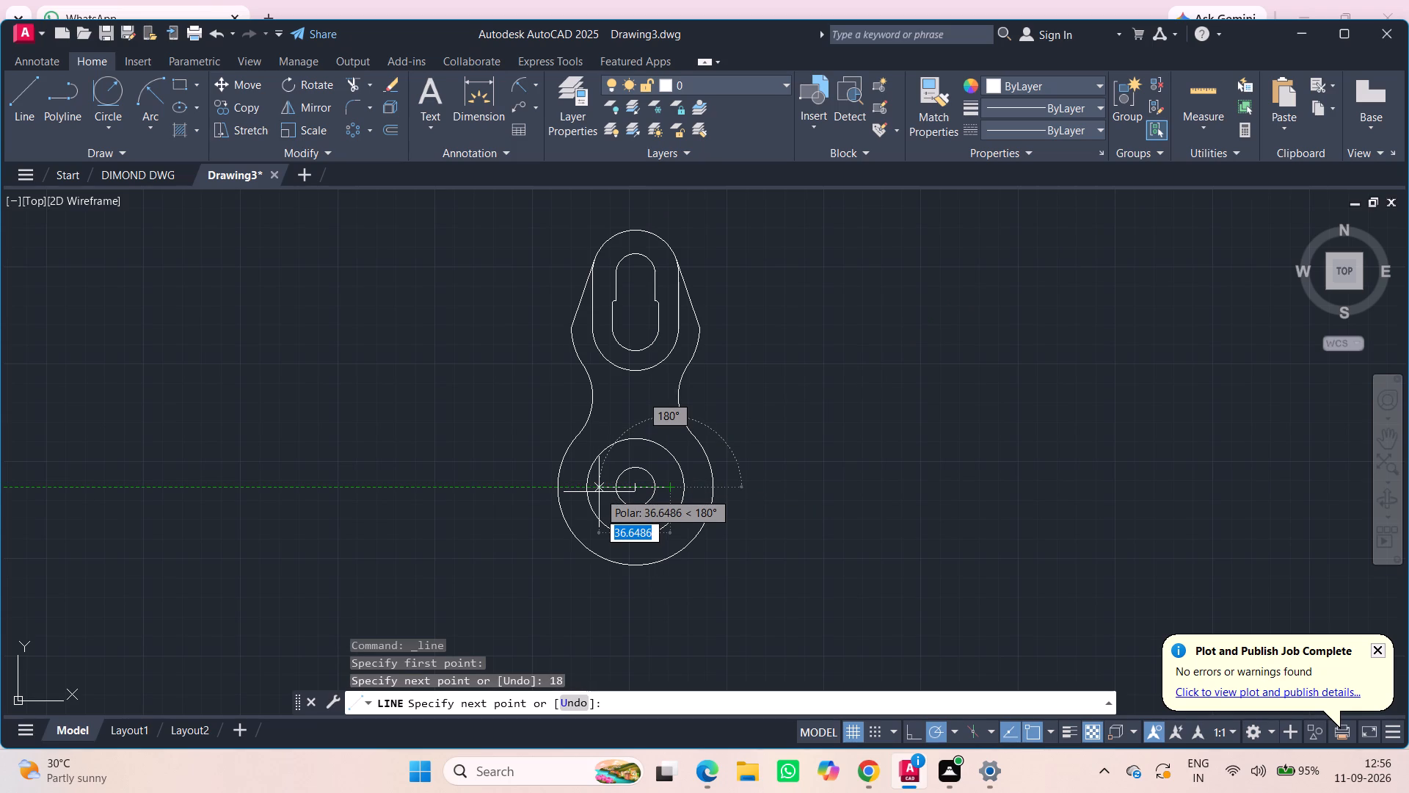
text(36)
key(Return)
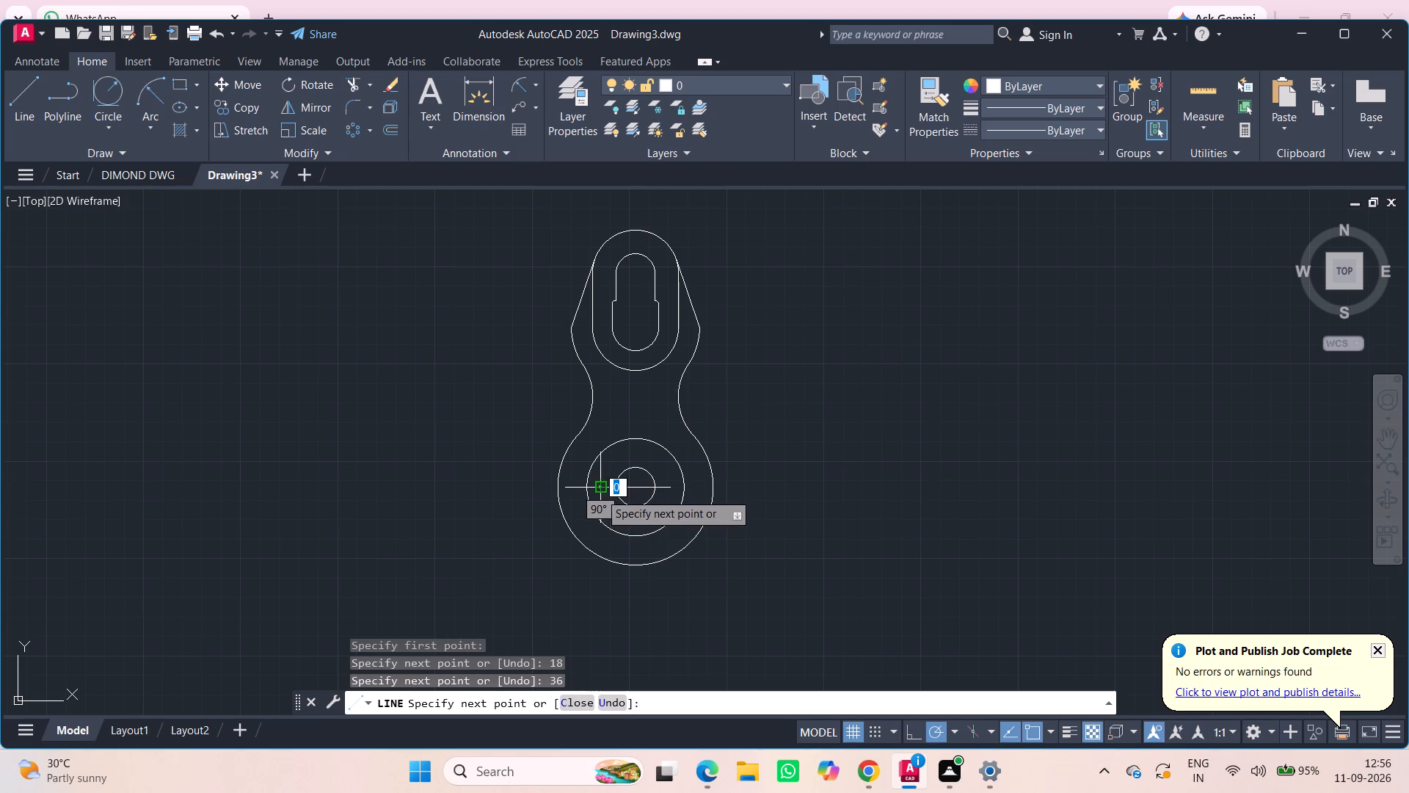
key(Escape)
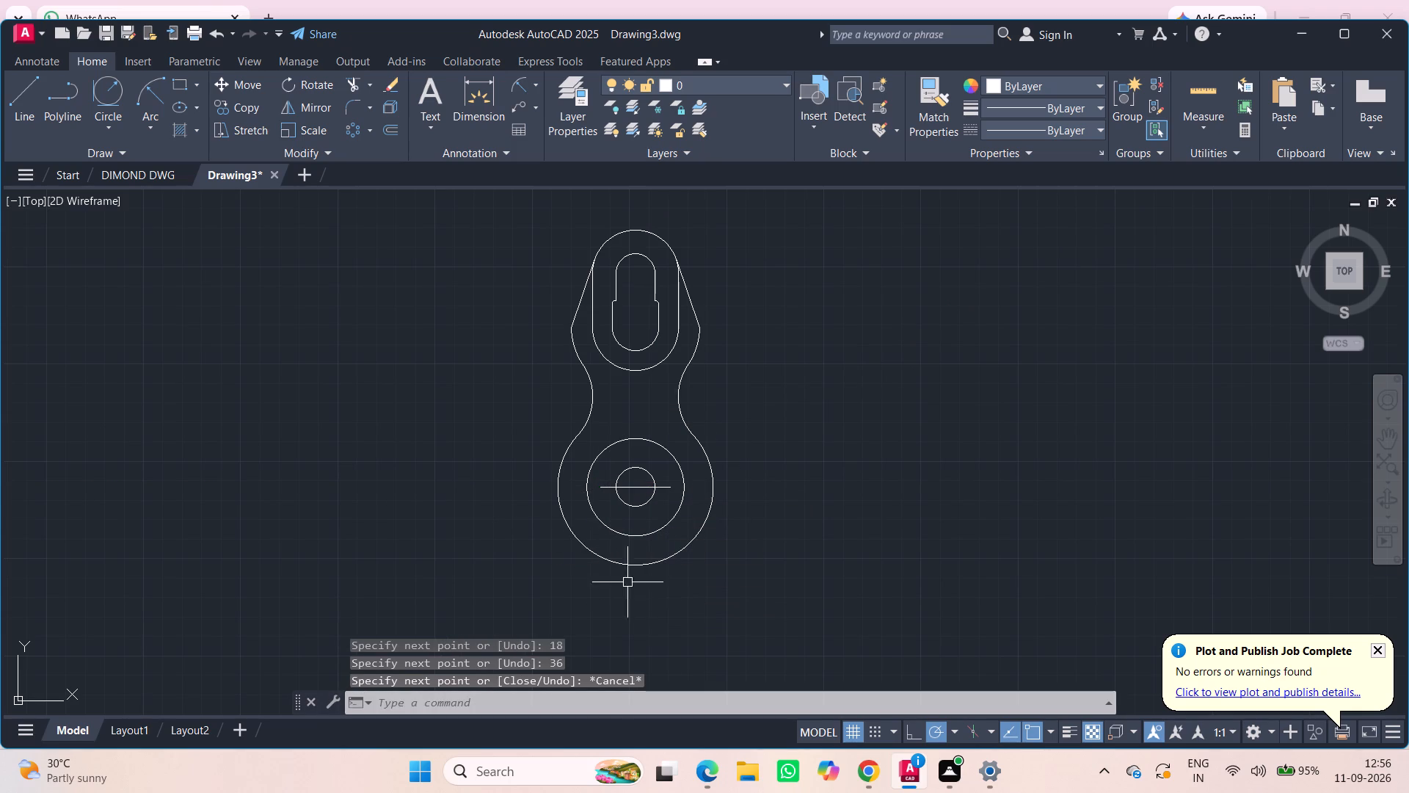
Draw two circles of radius 8 centred on the right and left ends of the 36-long horizontal line.
click(105, 116)
click(139, 164)
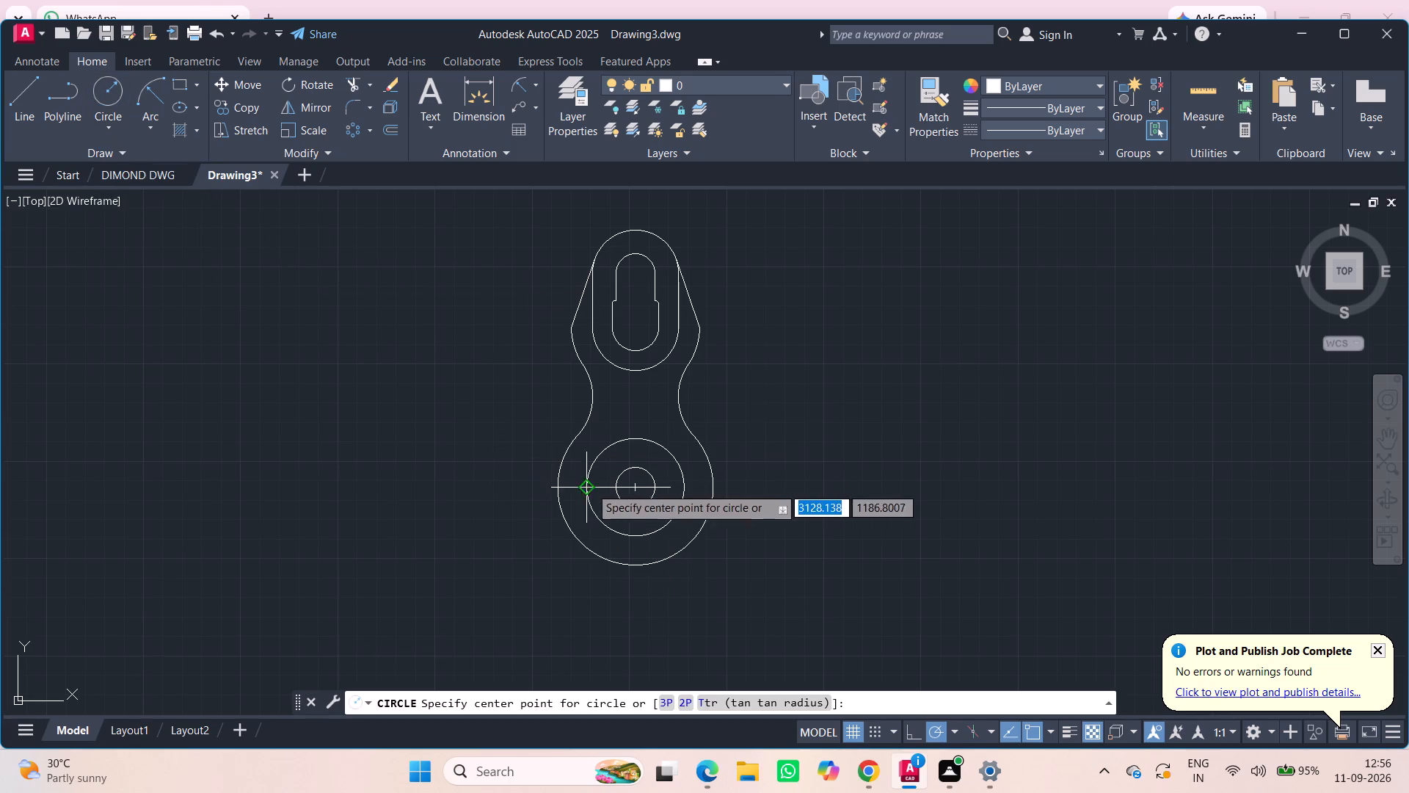
click(669, 487)
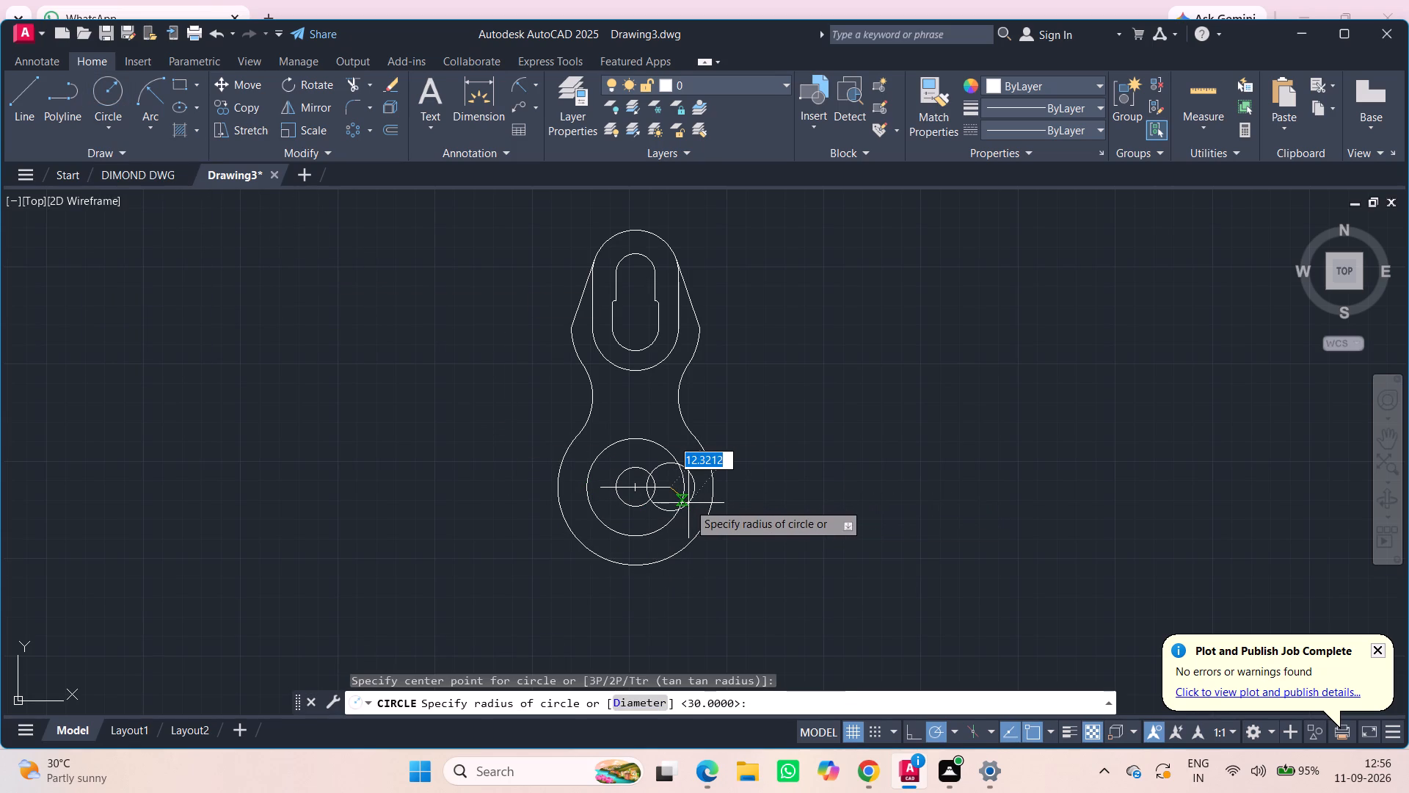
key(8)
key(Return)
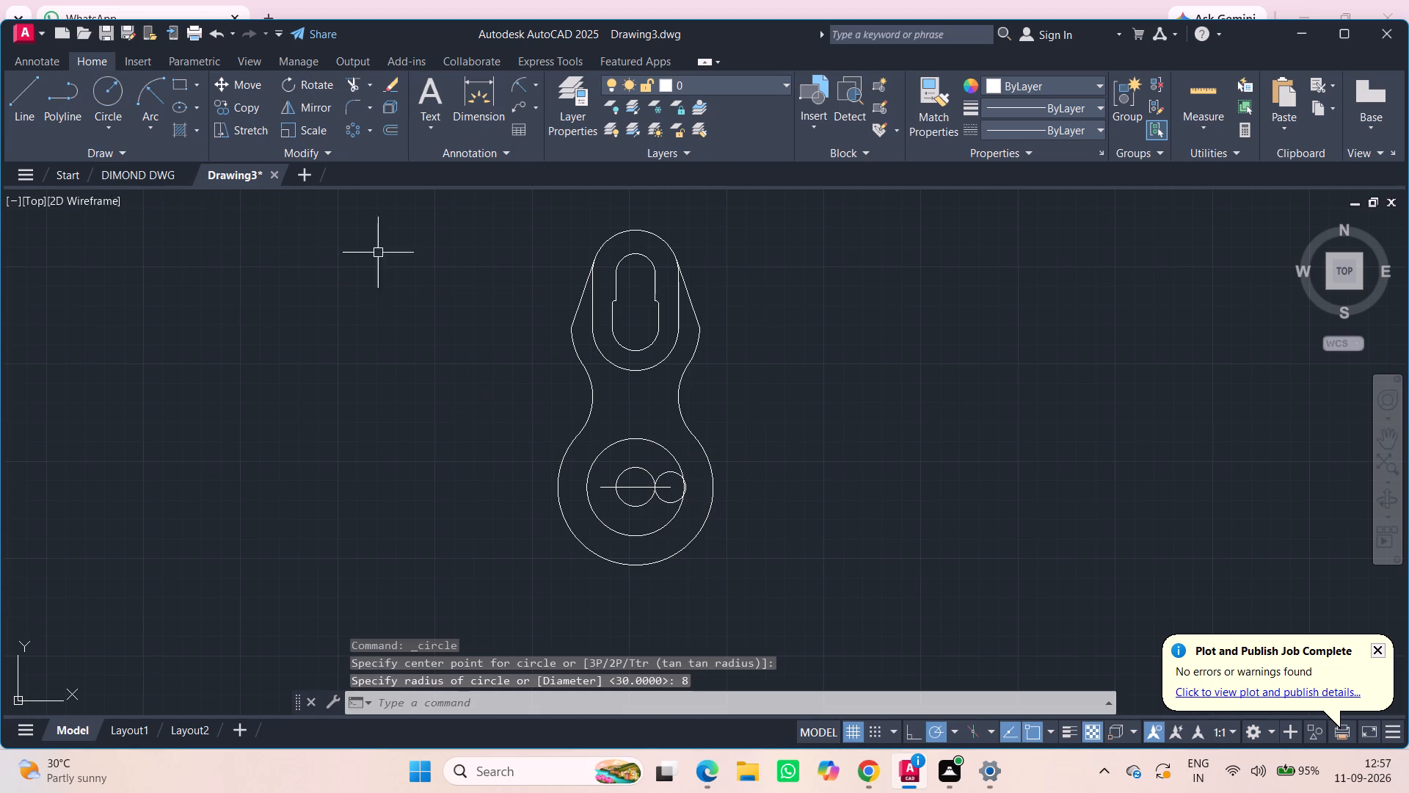
click(101, 87)
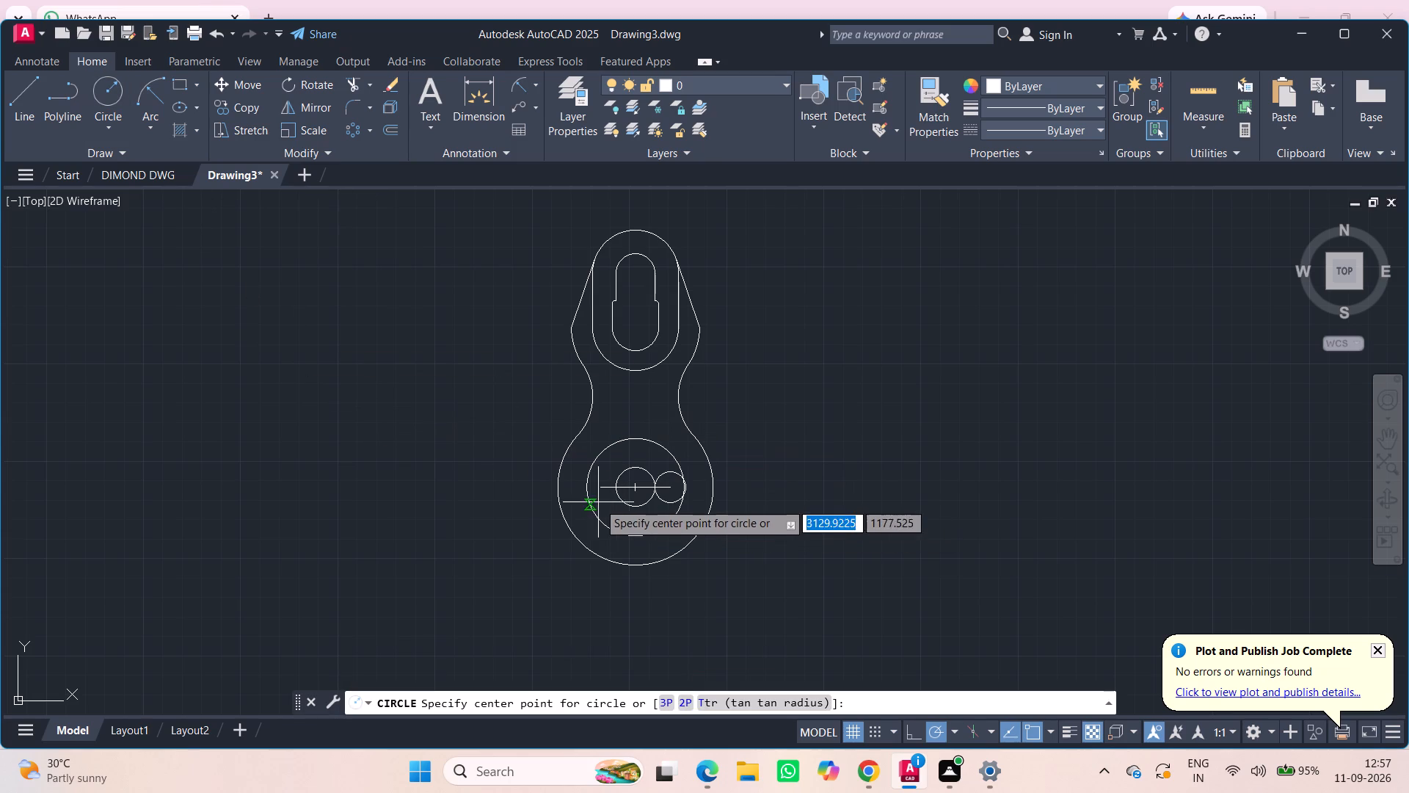
click(595, 492)
key(8)
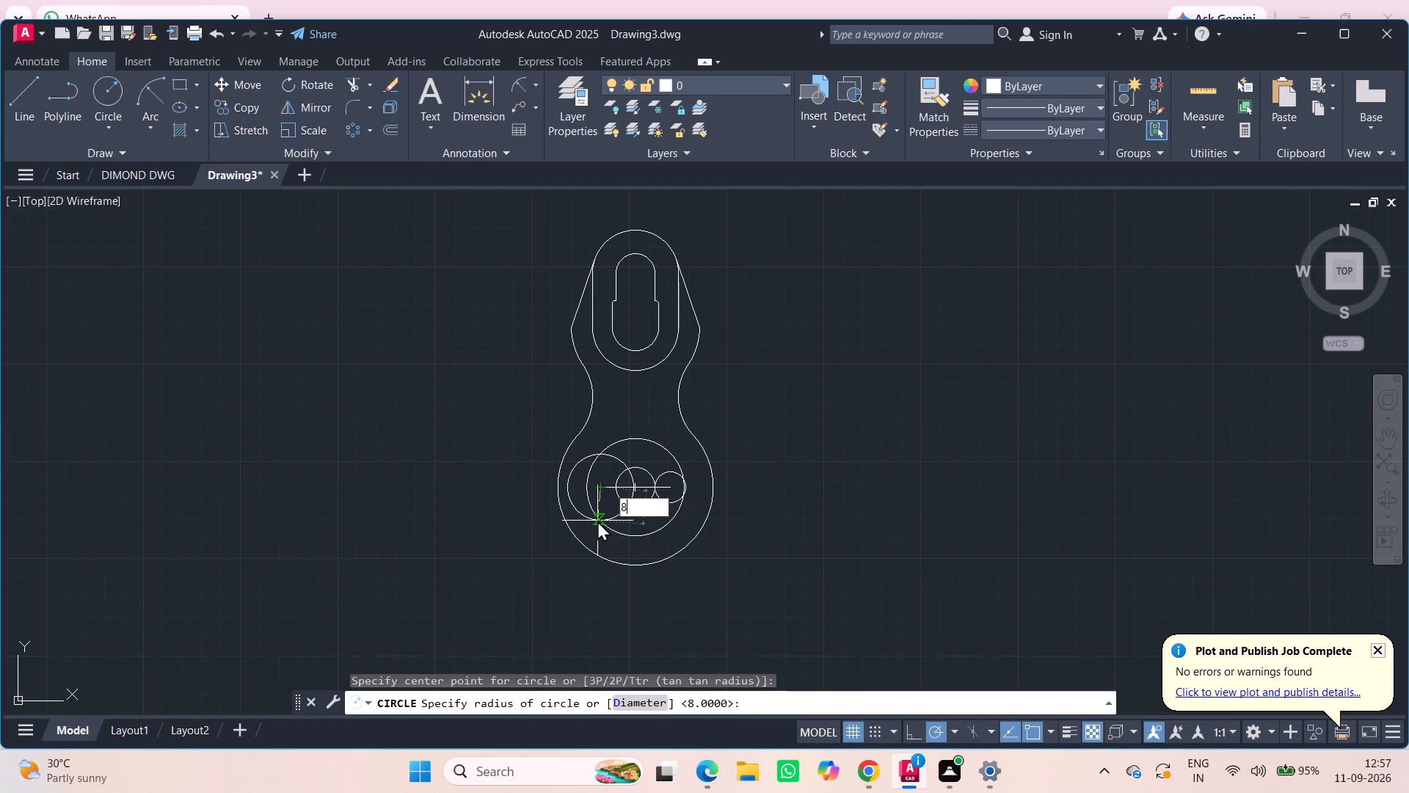
key(Return)
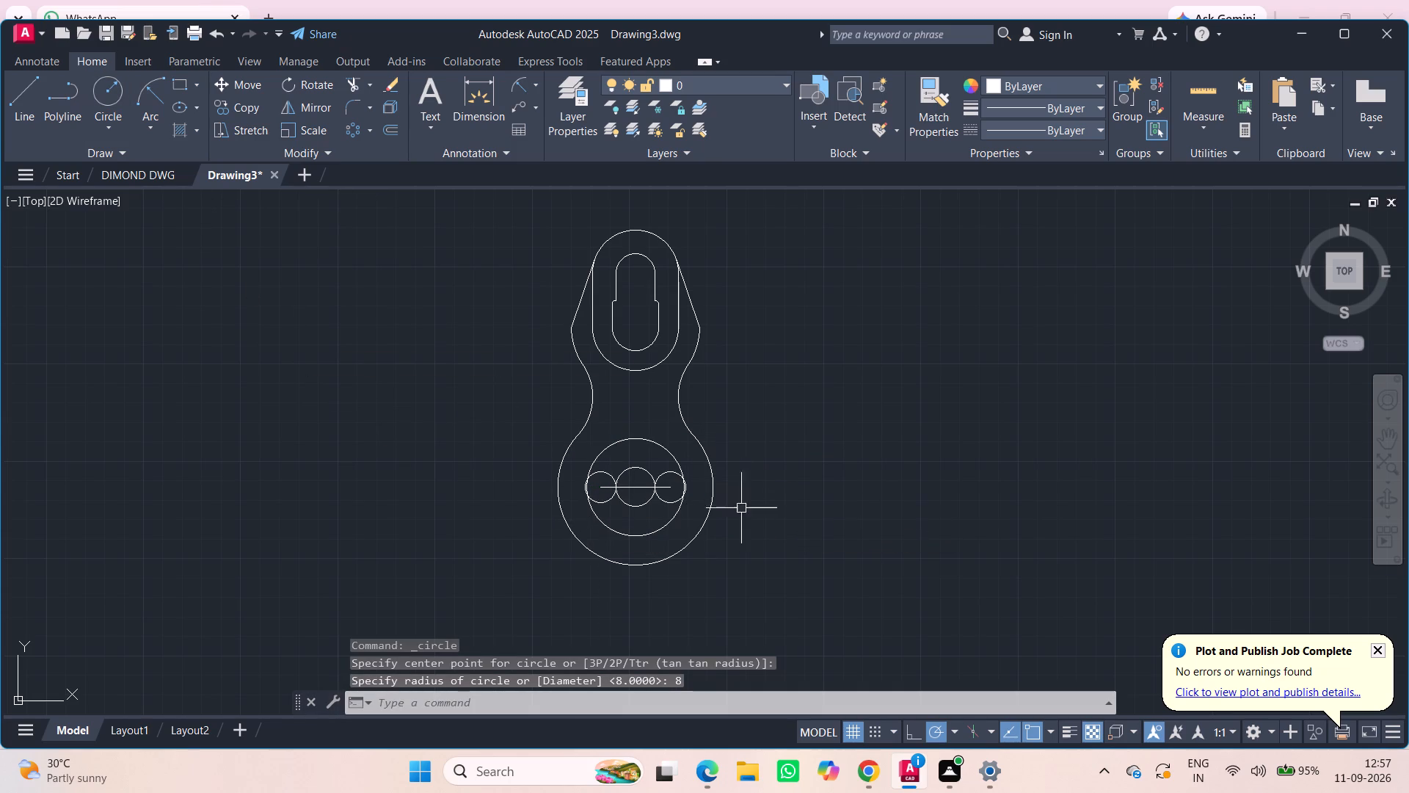
Trim away the middle concentric circle's upper arc between the radius-8 circles and all segments of the horizontal line.
click(353, 76)
click(623, 443)
scroll(655, 541, up, 2)
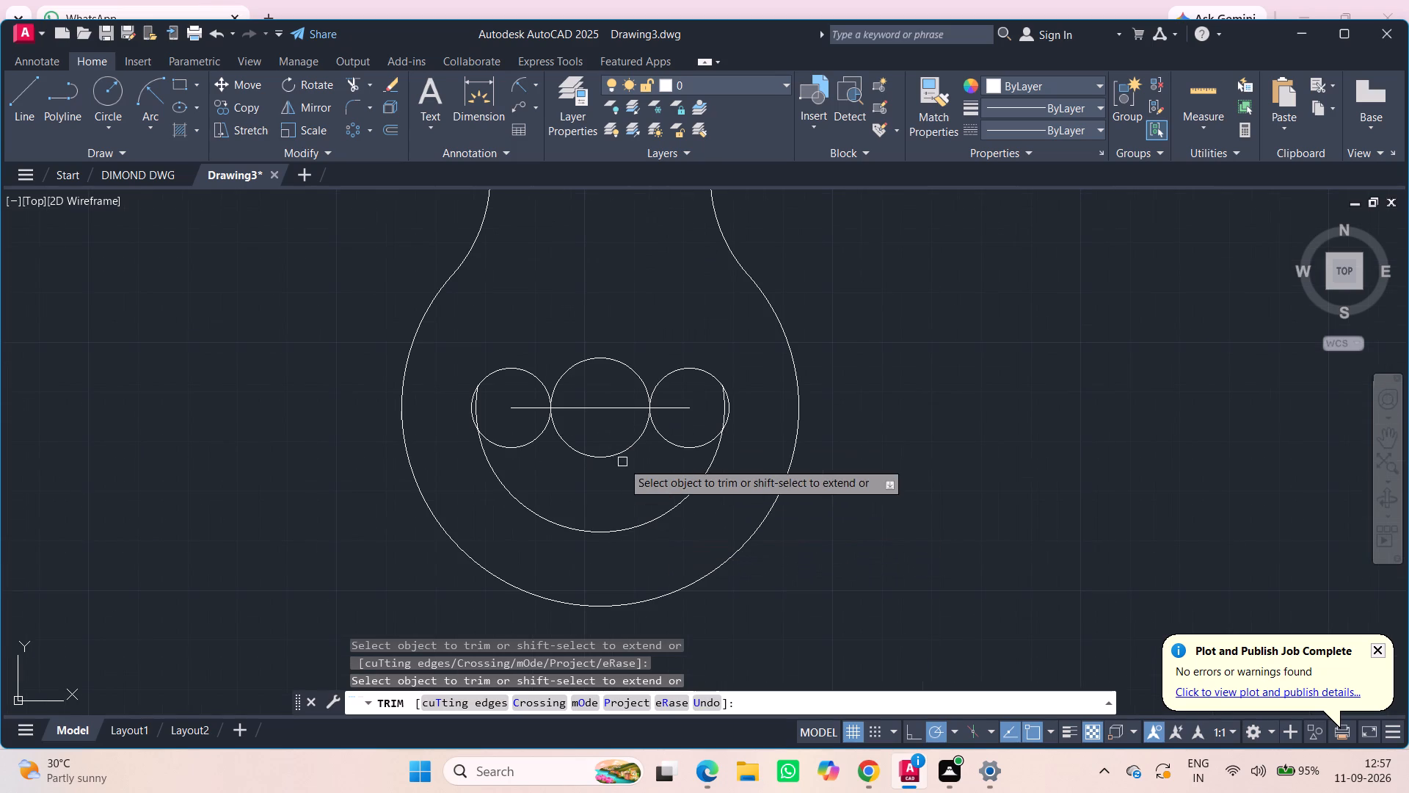
click(609, 412)
click(633, 411)
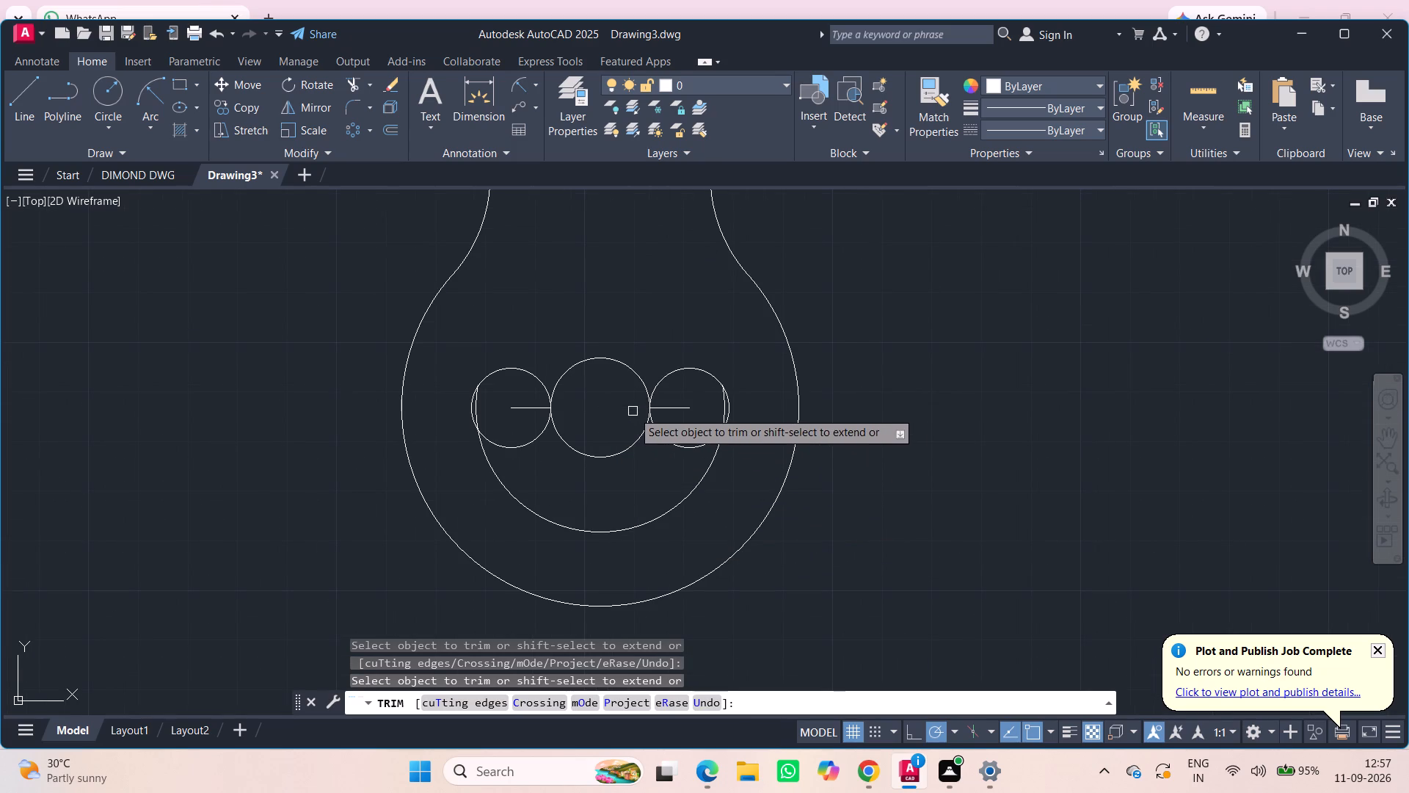
click(677, 408)
click(677, 408)
click(677, 411)
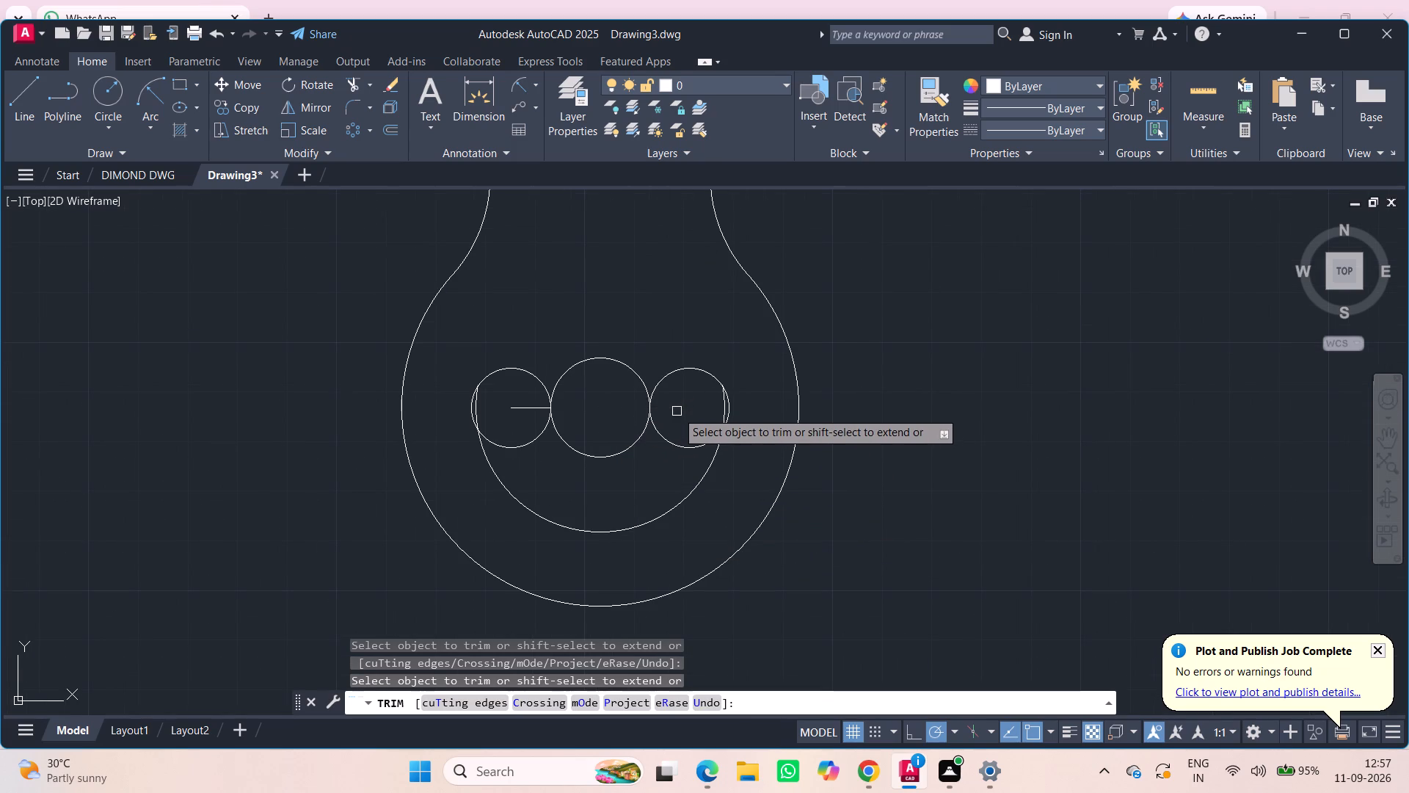
click(528, 410)
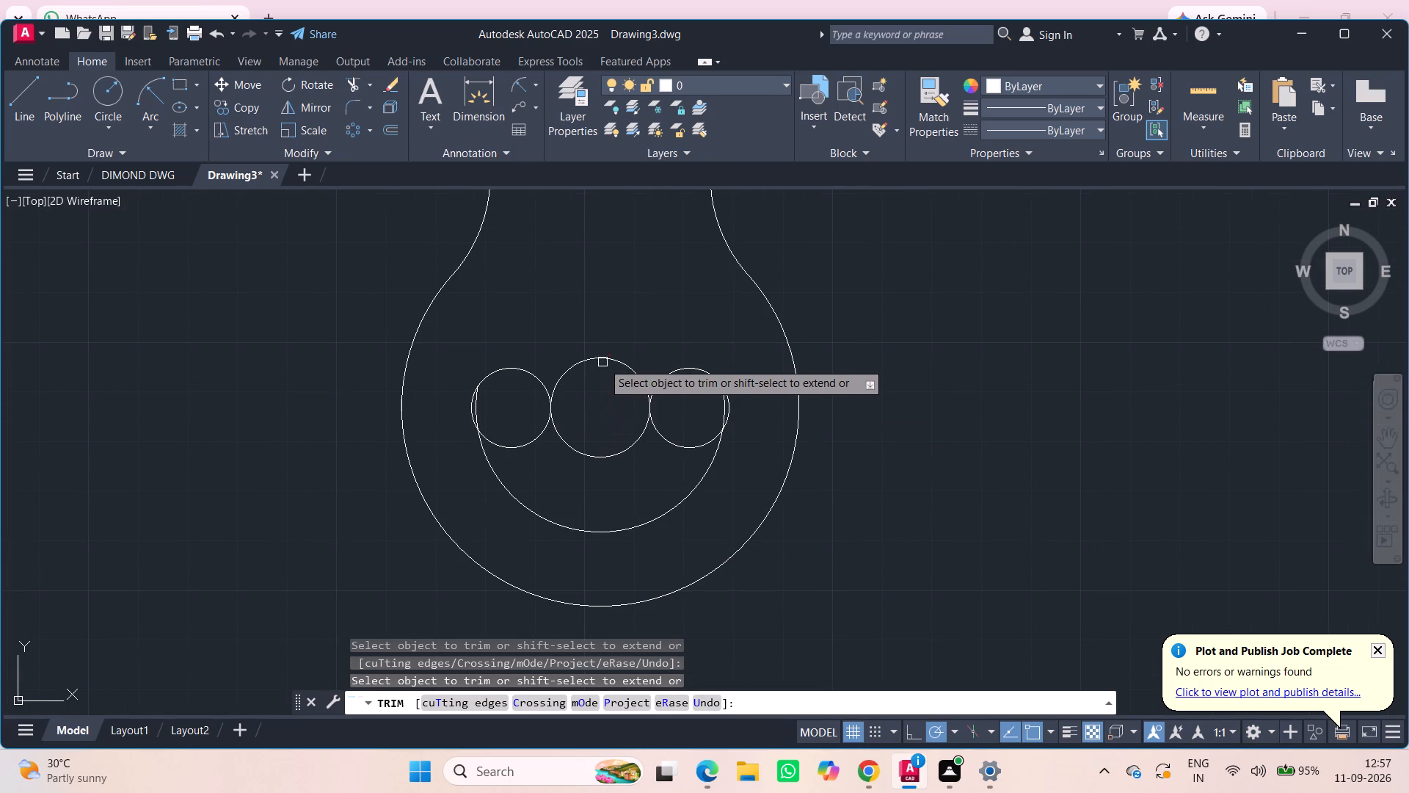
Trim the smallest lower circle's top arc and the radius-8 circles' lower and outer arcs, leaving a closed curved slot outline.
click(602, 362)
click(680, 443)
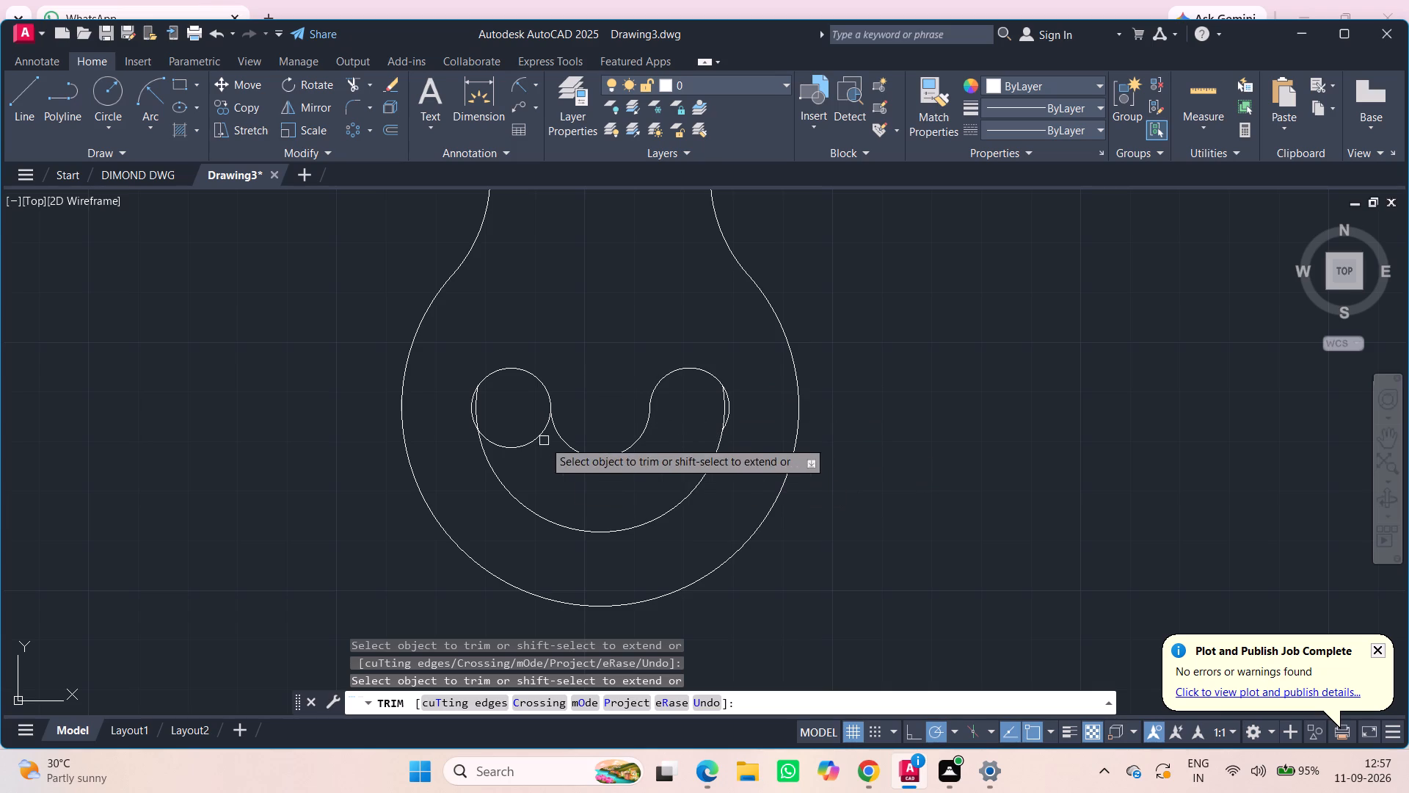
click(534, 432)
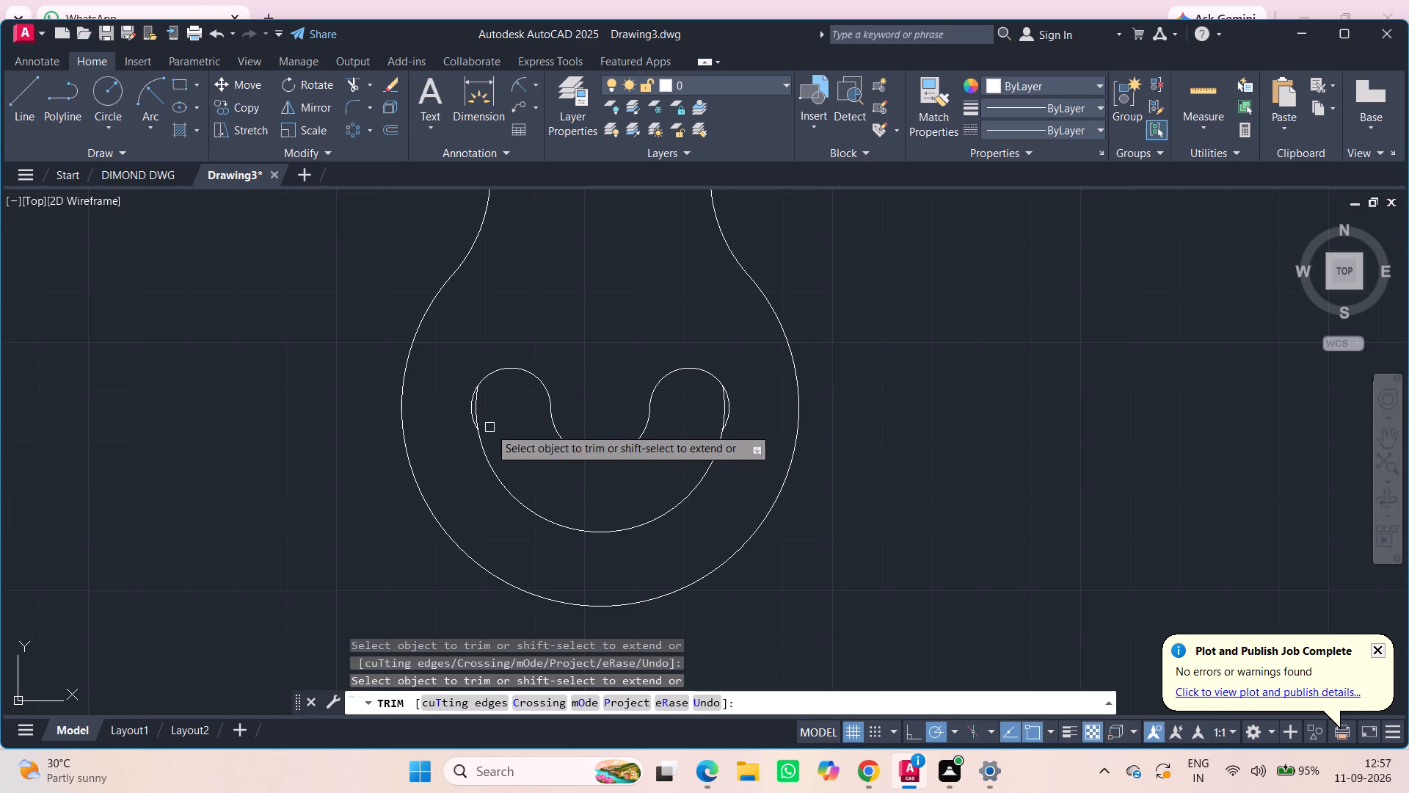
scroll(728, 388, up, 1)
click(736, 415)
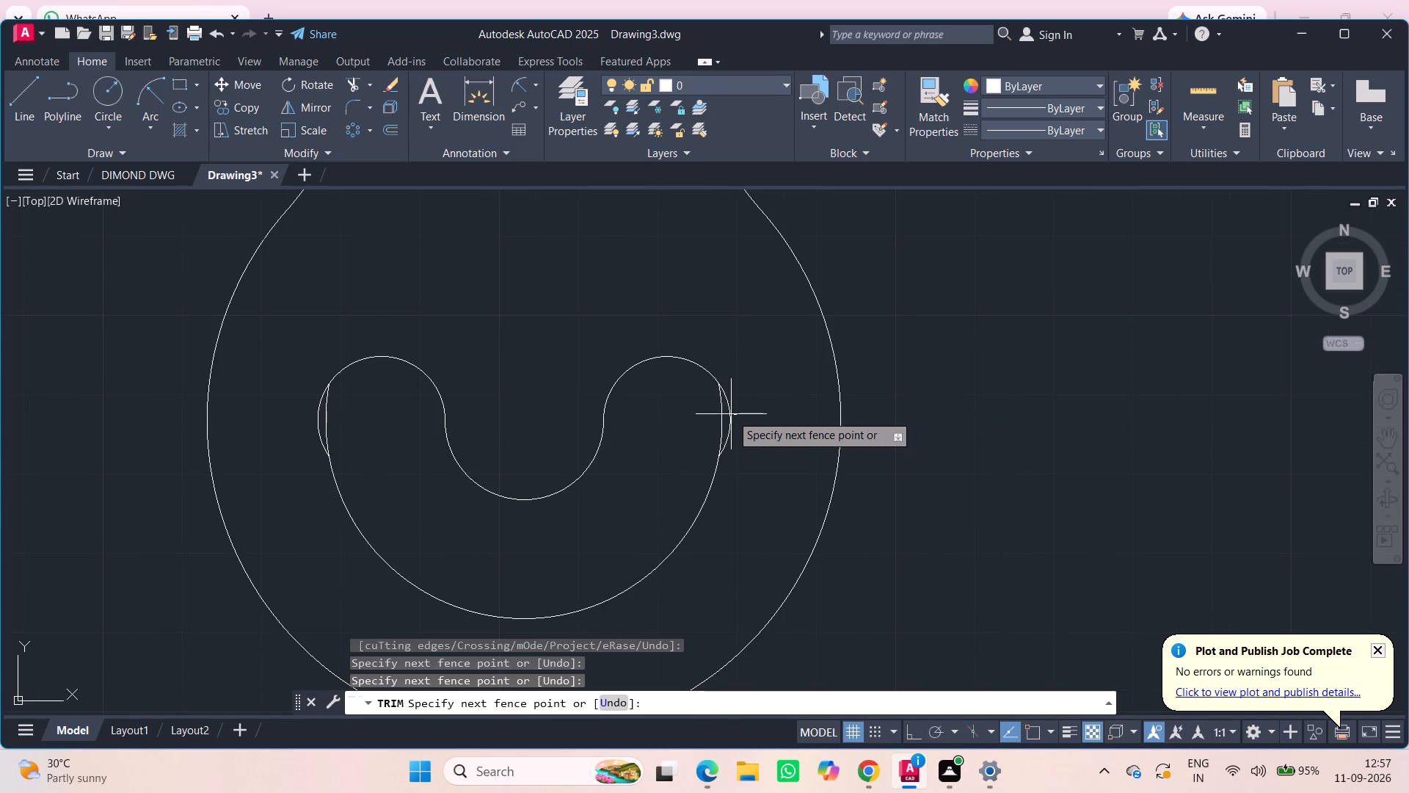
click(728, 416)
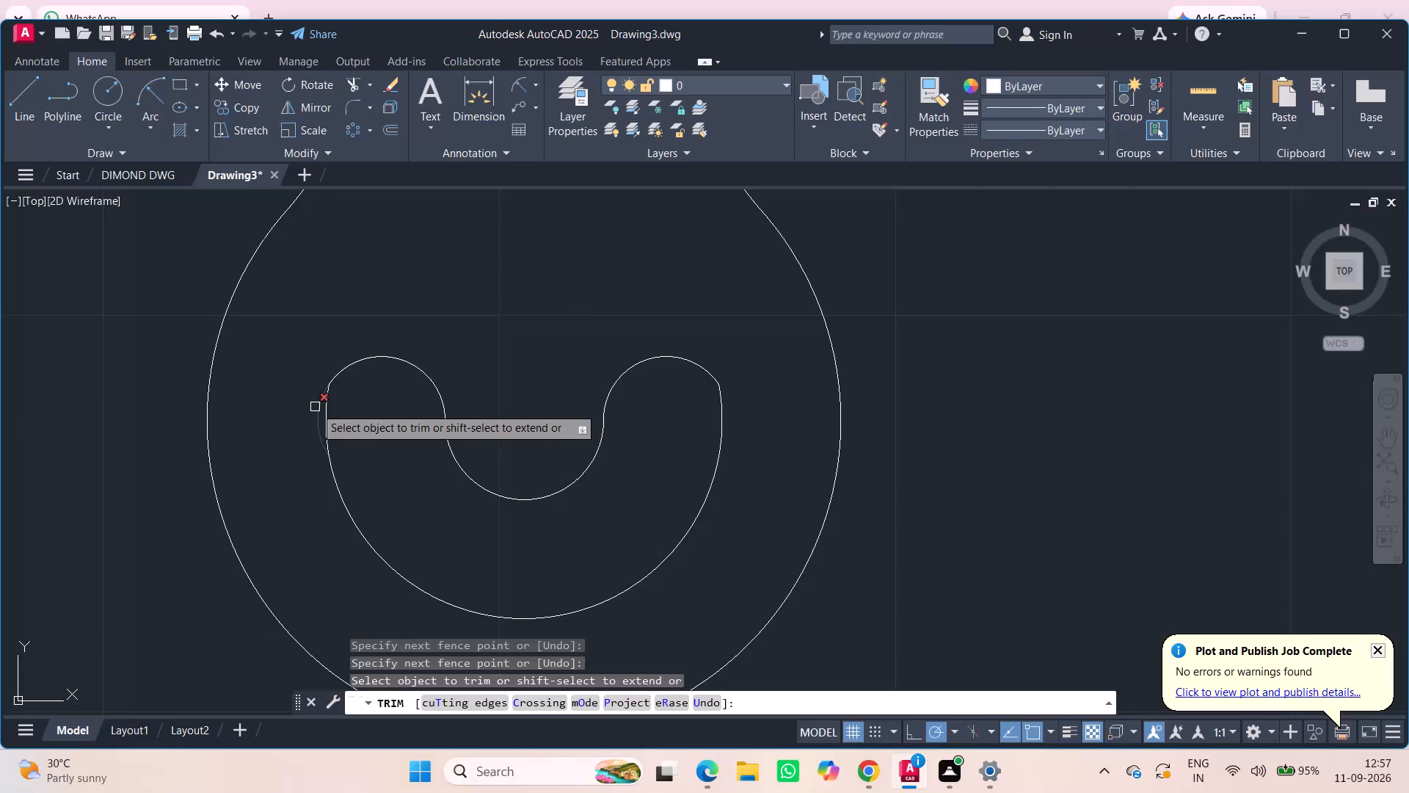
click(315, 407)
Fill the body region around the head's outer slot outline and the curved slot with a blue-to-yellow gradient hatch.
scroll(579, 416, down, 2)
scroll(690, 426, down, 1)
middle_drag(695, 407, 710, 481)
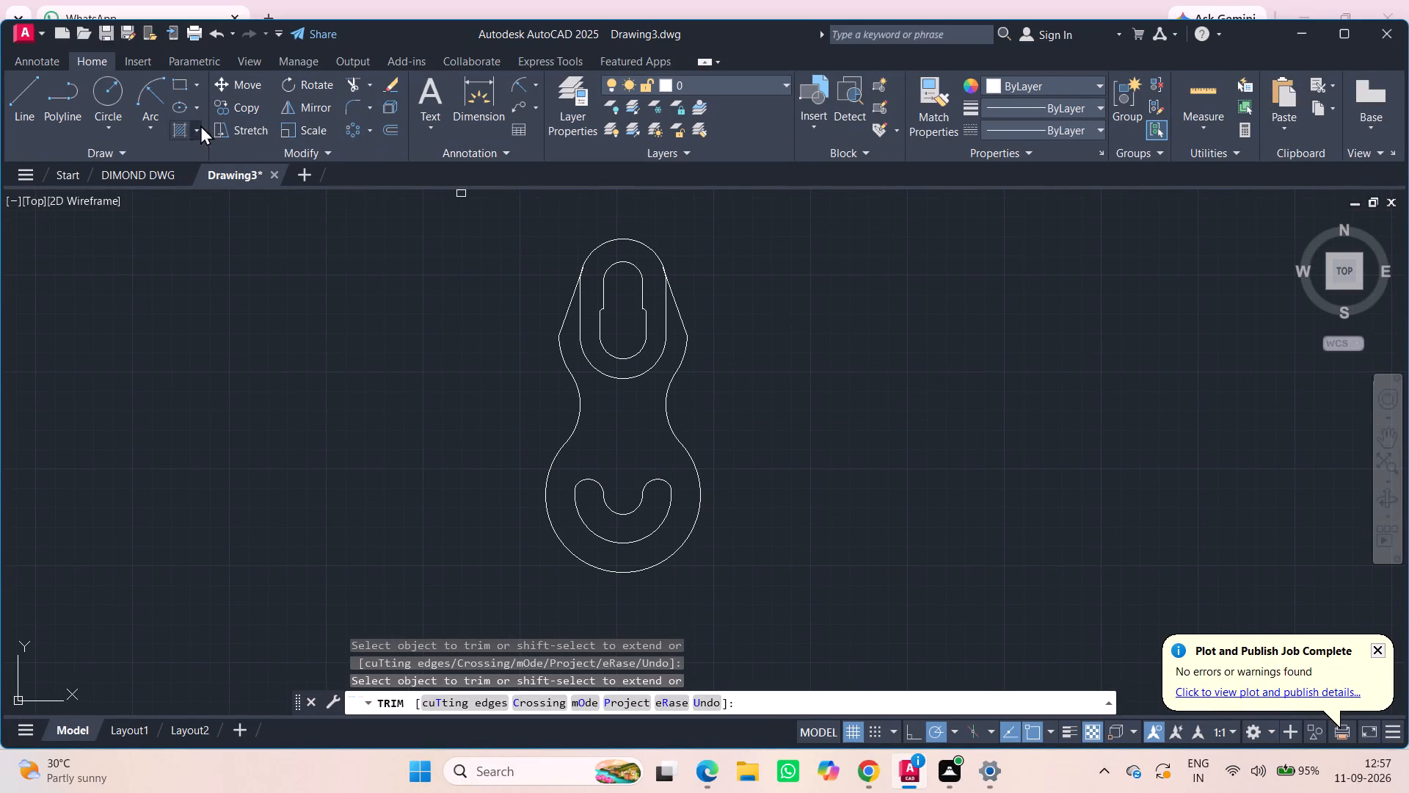
click(176, 131)
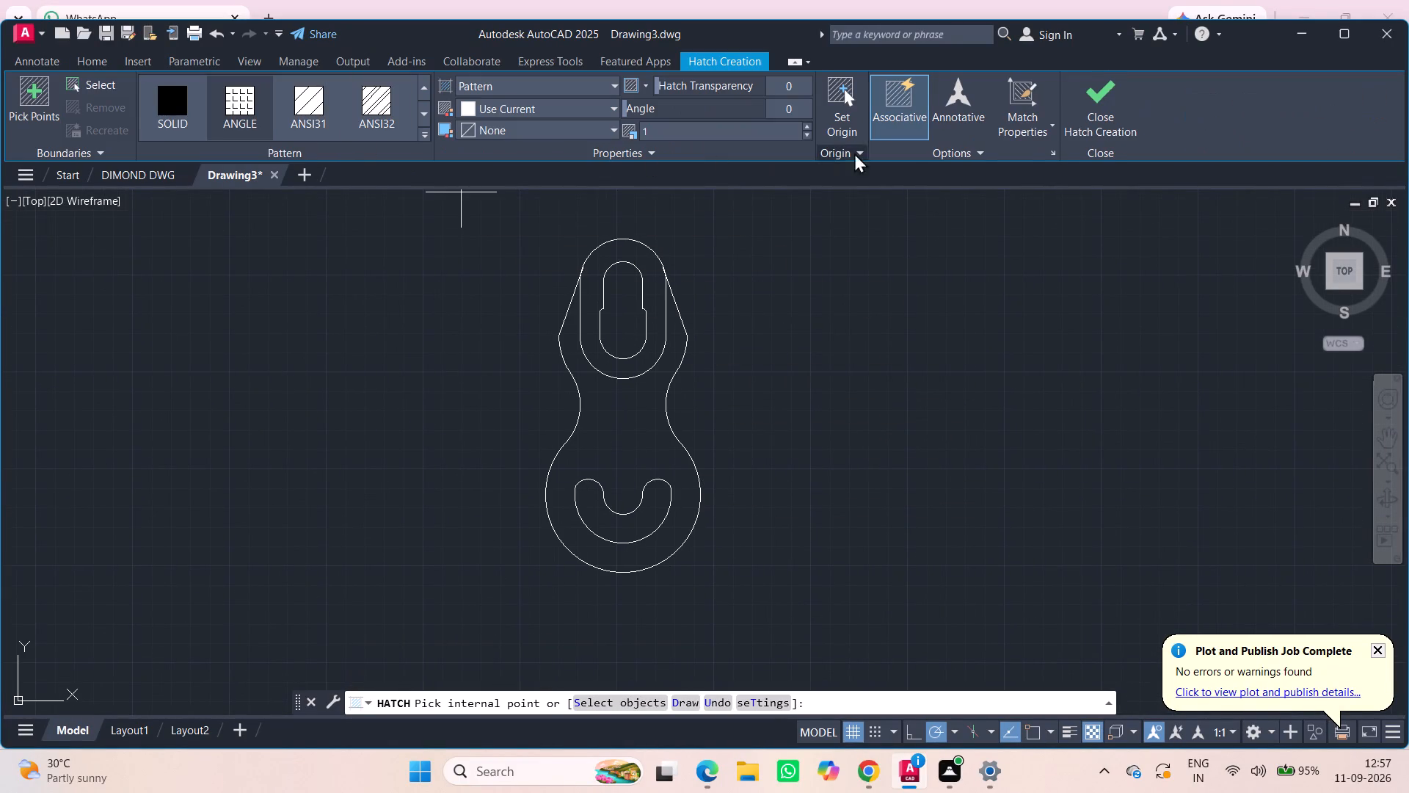
click(580, 80)
click(575, 123)
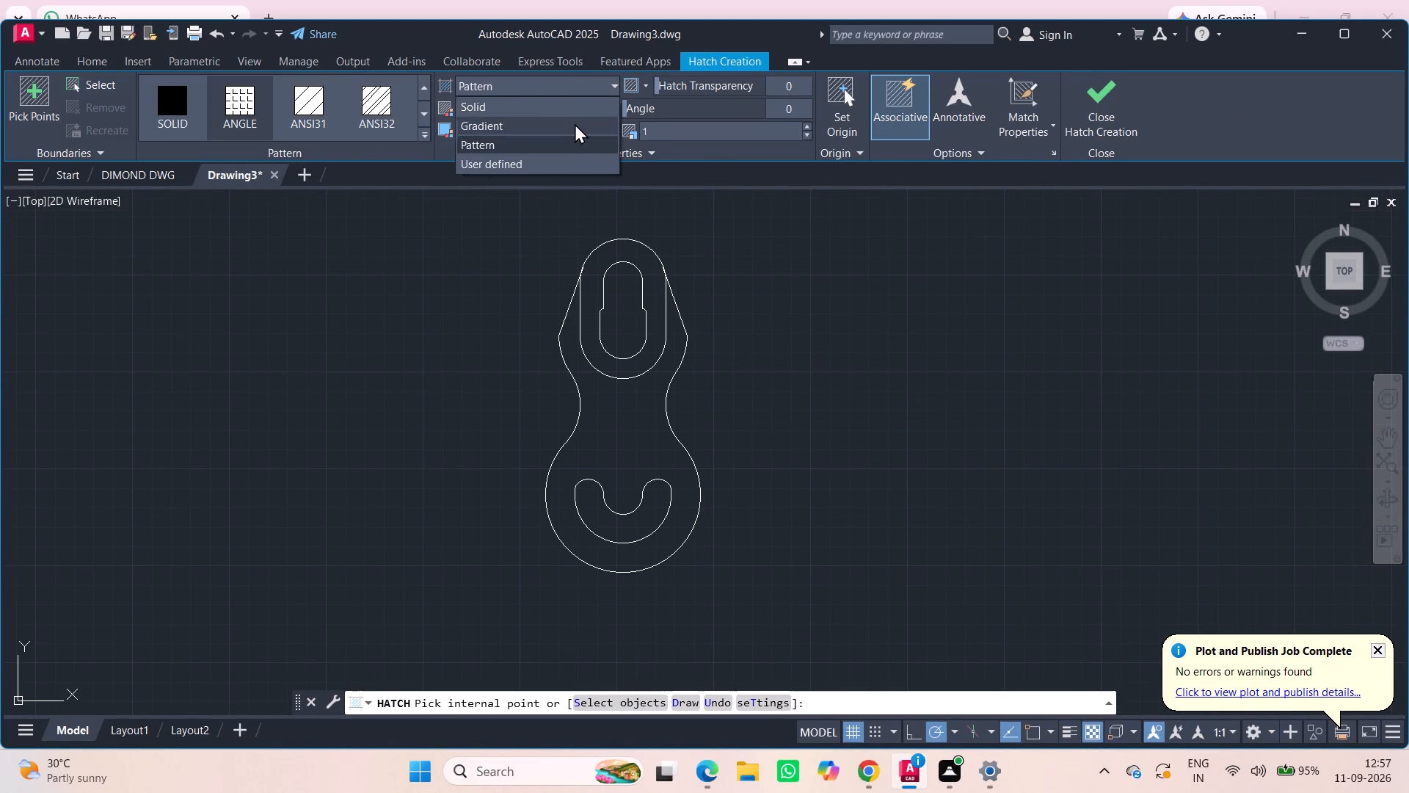
click(614, 449)
click(1102, 97)
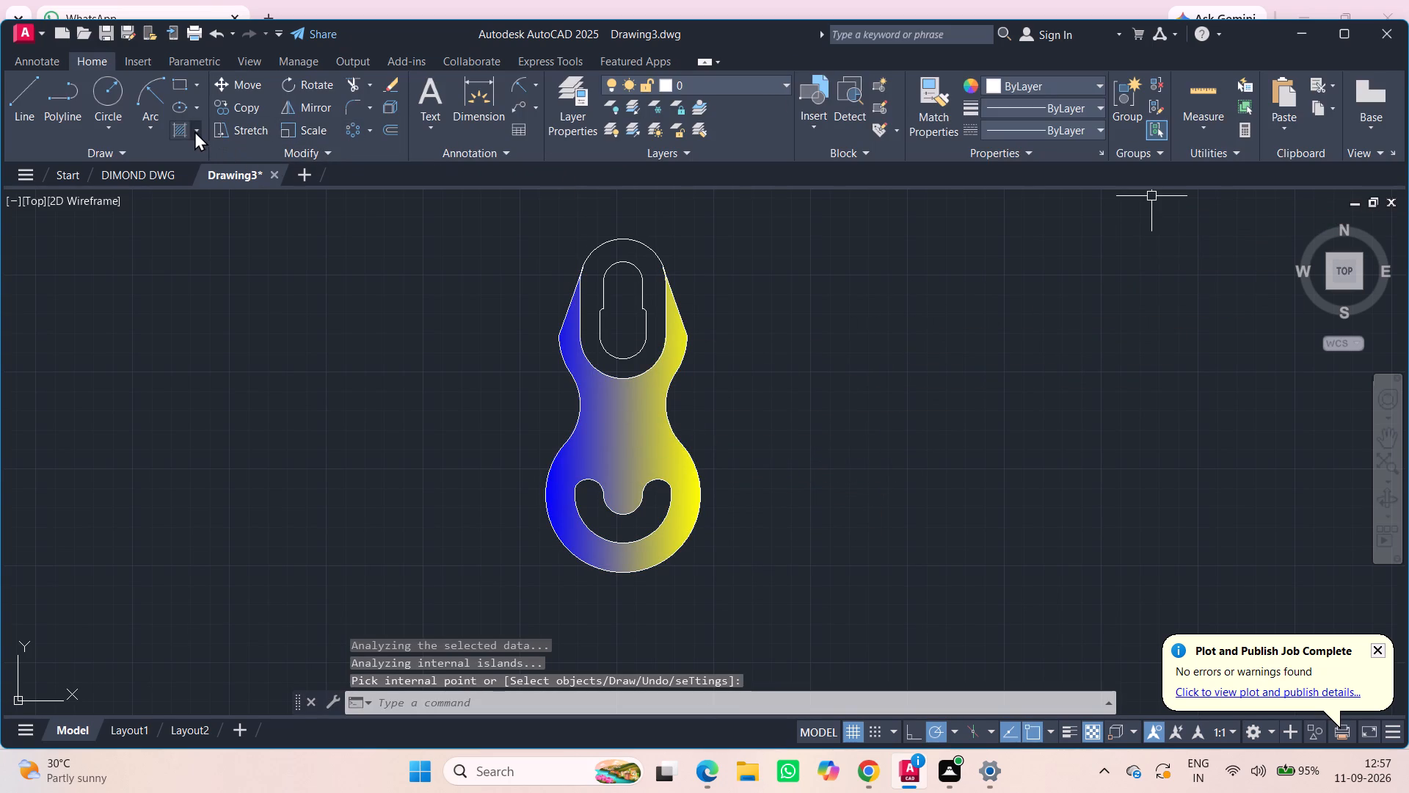
Fill the ring around the head's inner slot and the lower curved slot with a gradient hatch using magenta for both colours.
click(183, 128)
click(492, 106)
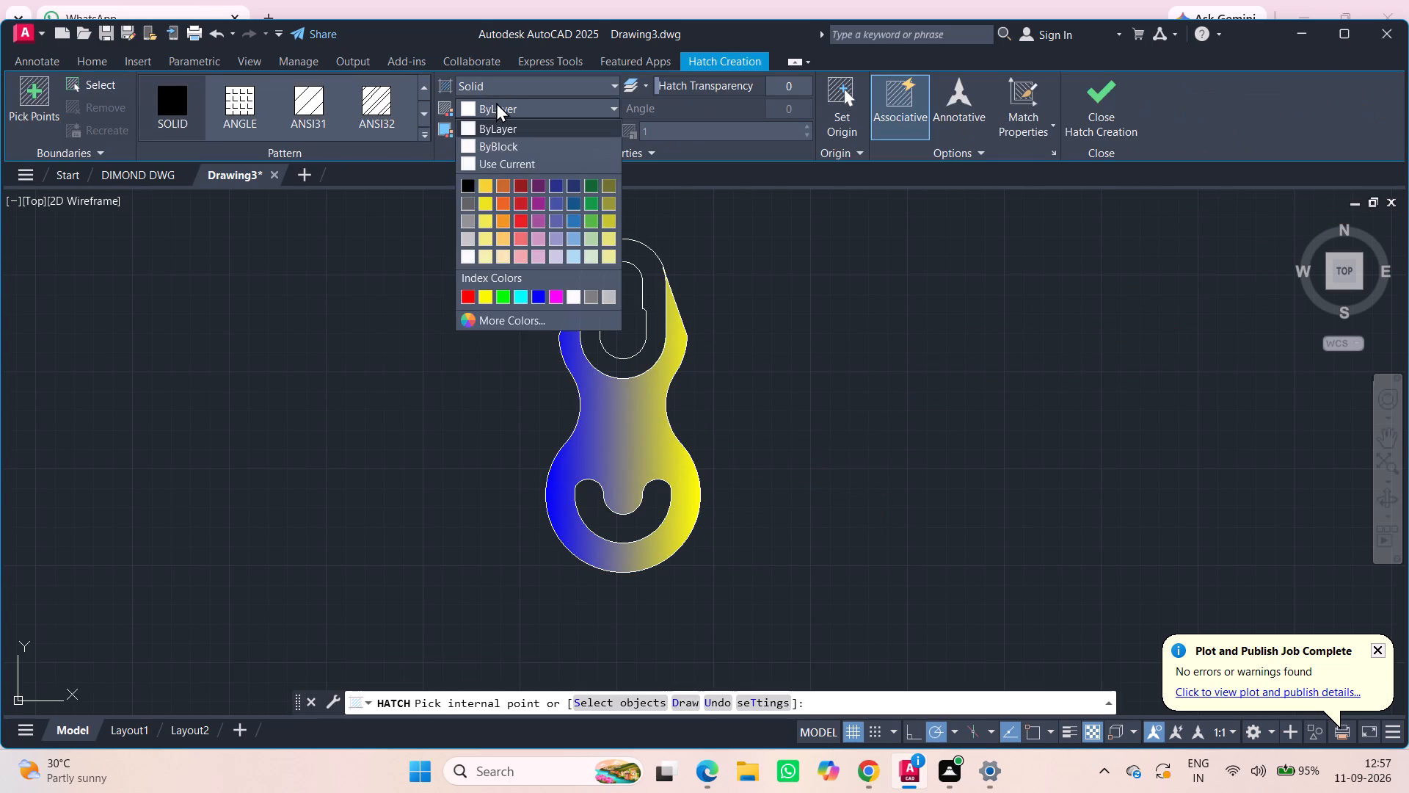
click(512, 82)
click(503, 82)
click(506, 124)
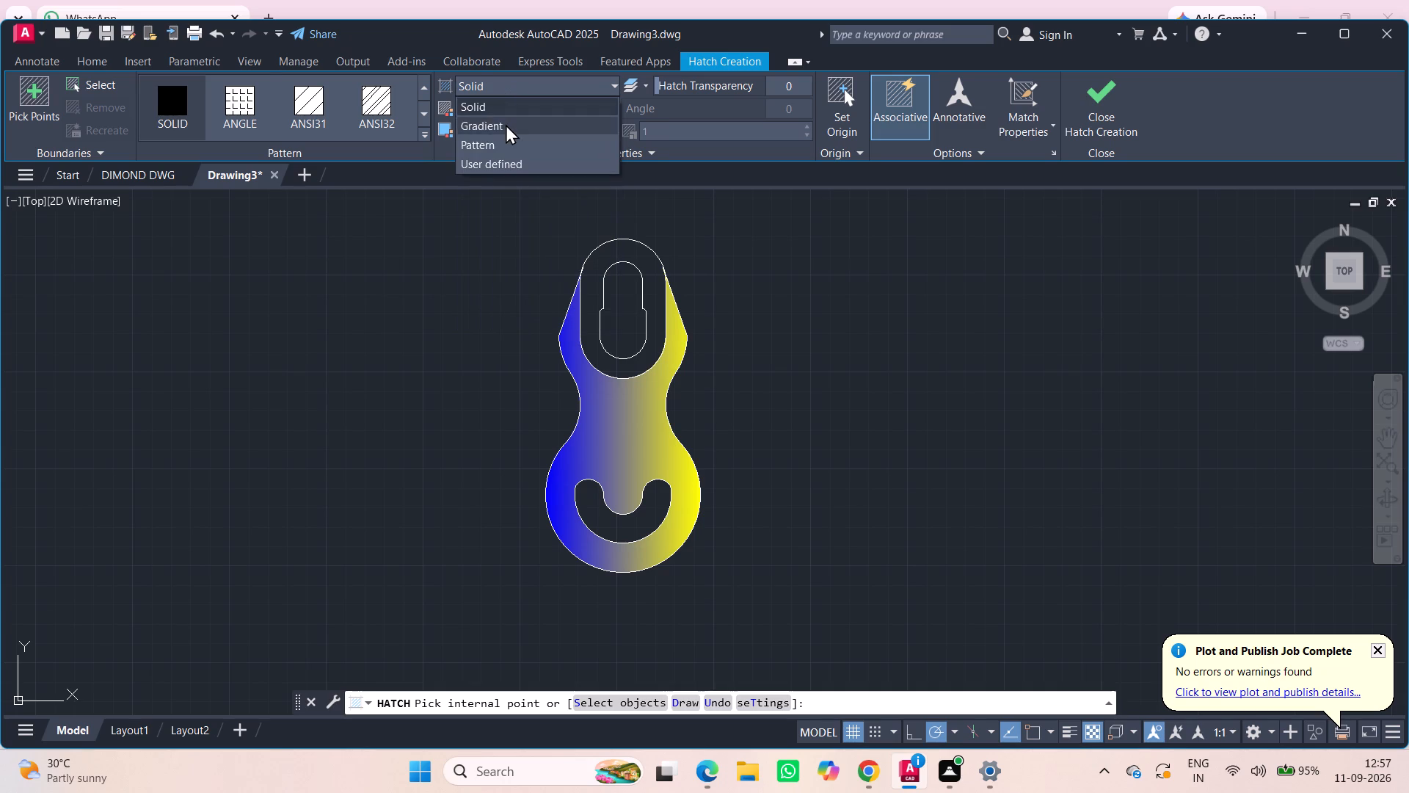
click(520, 101)
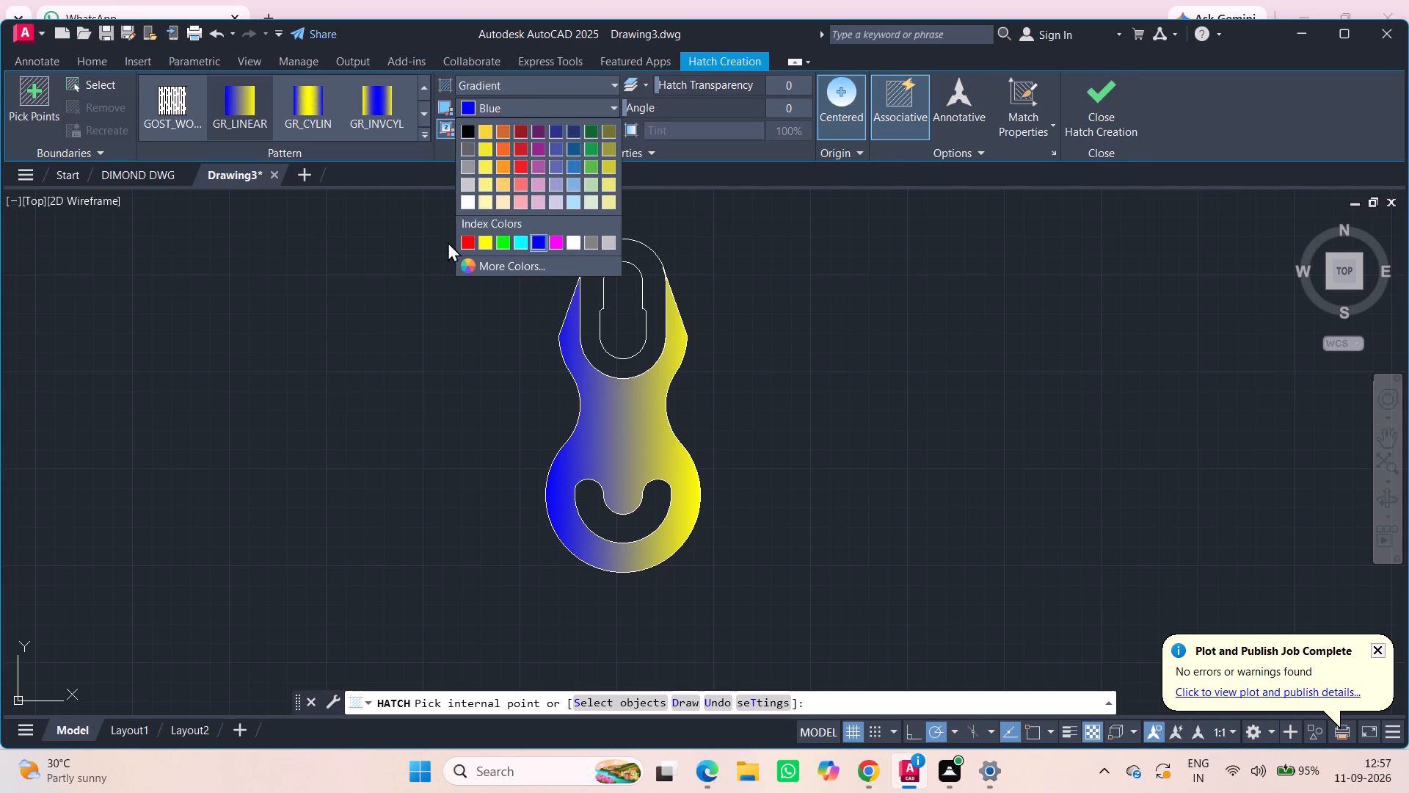
click(562, 237)
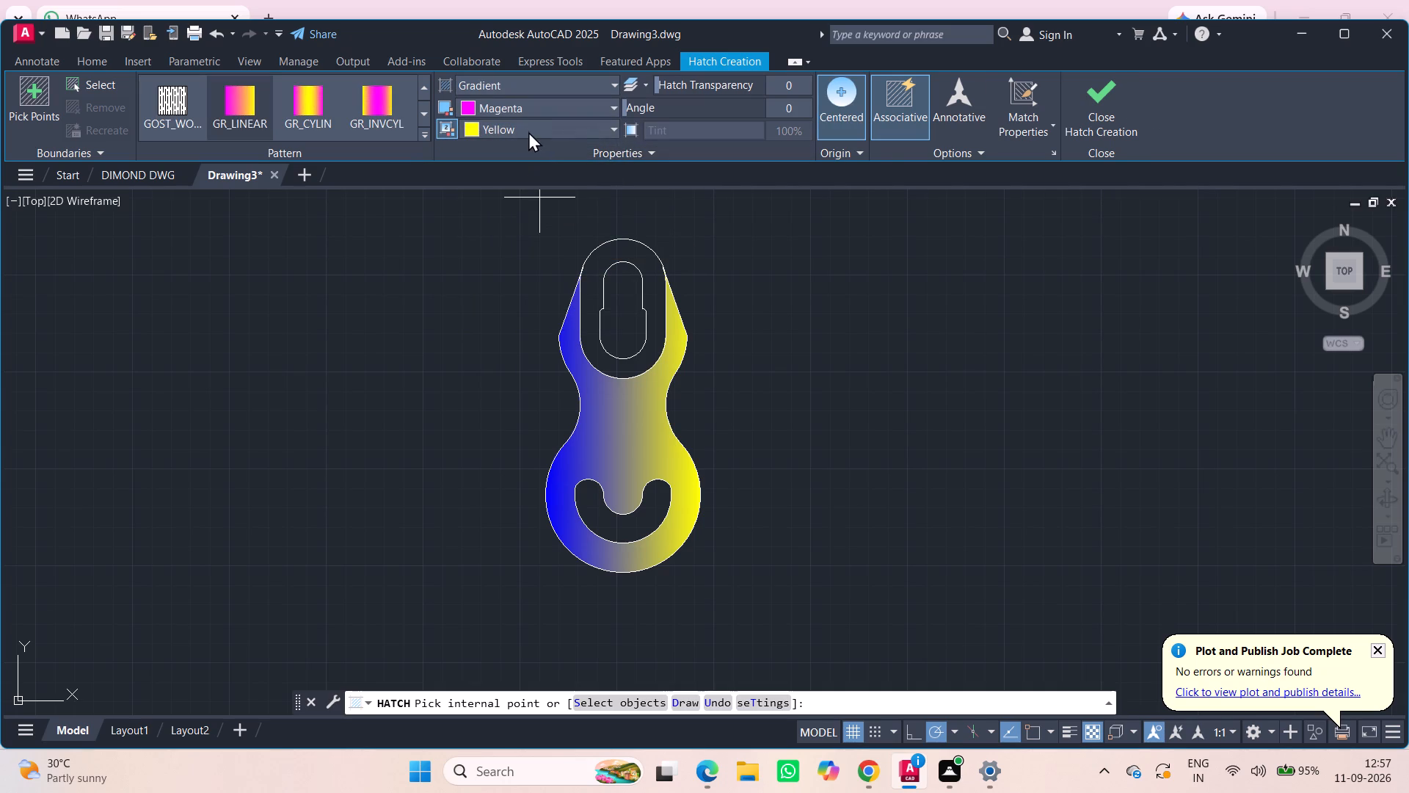
click(526, 125)
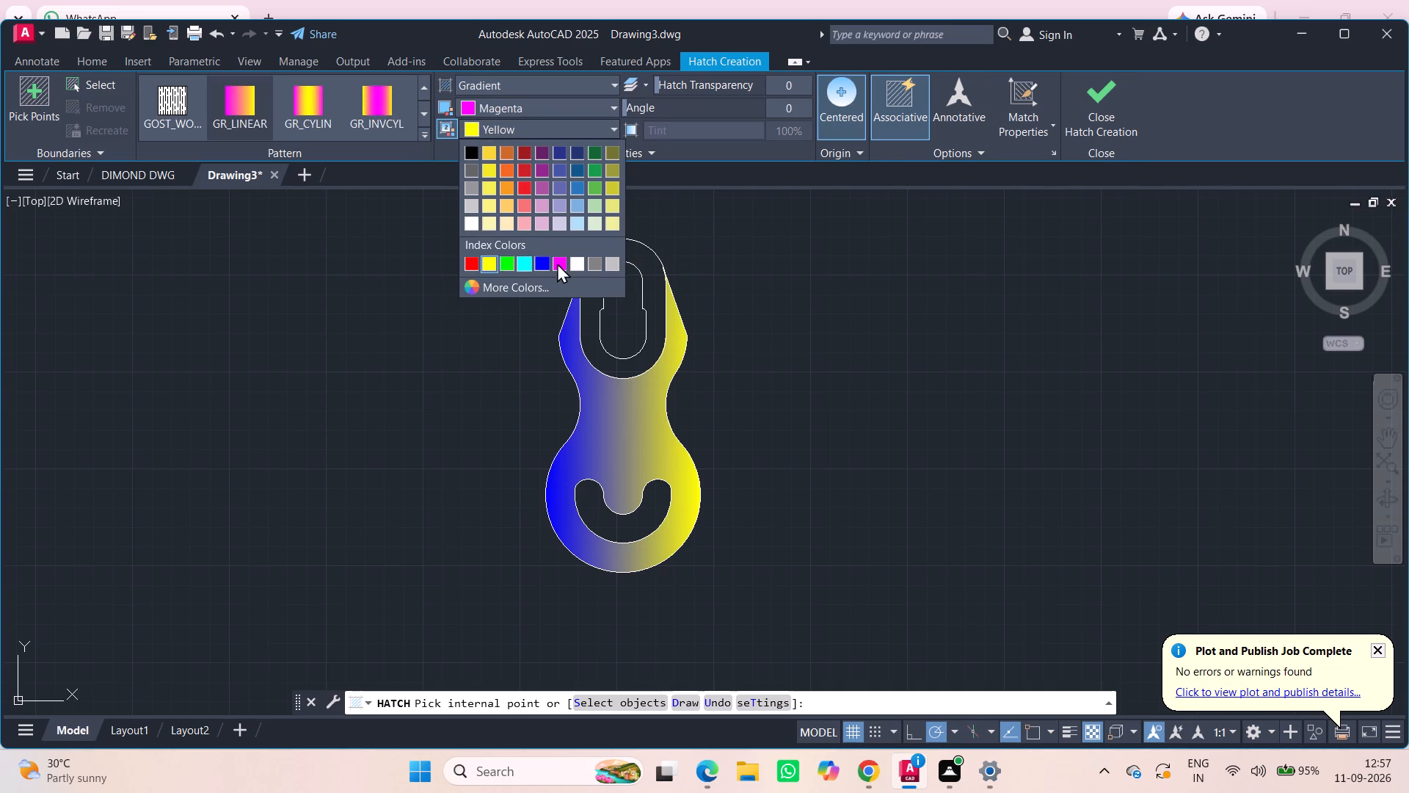
click(561, 261)
click(594, 267)
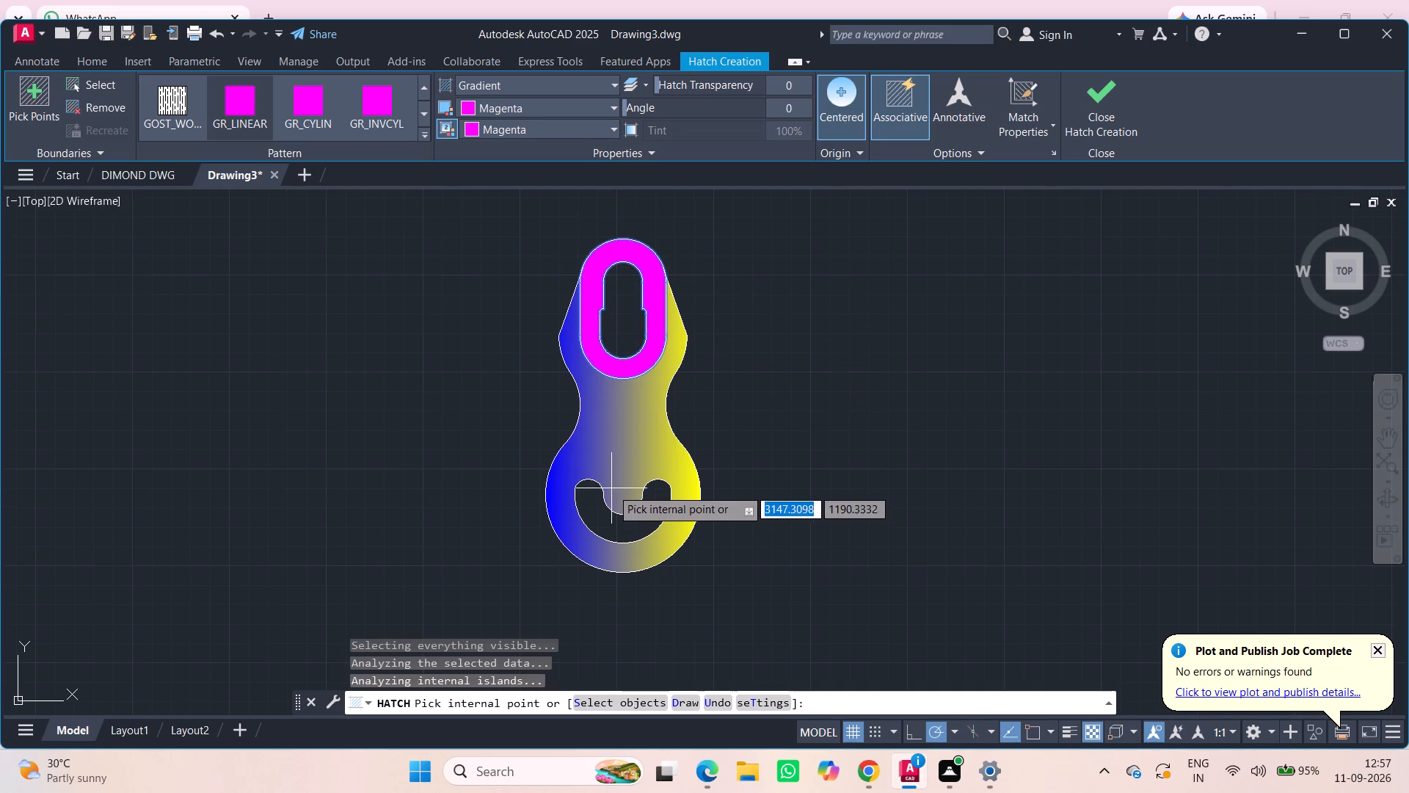
click(597, 512)
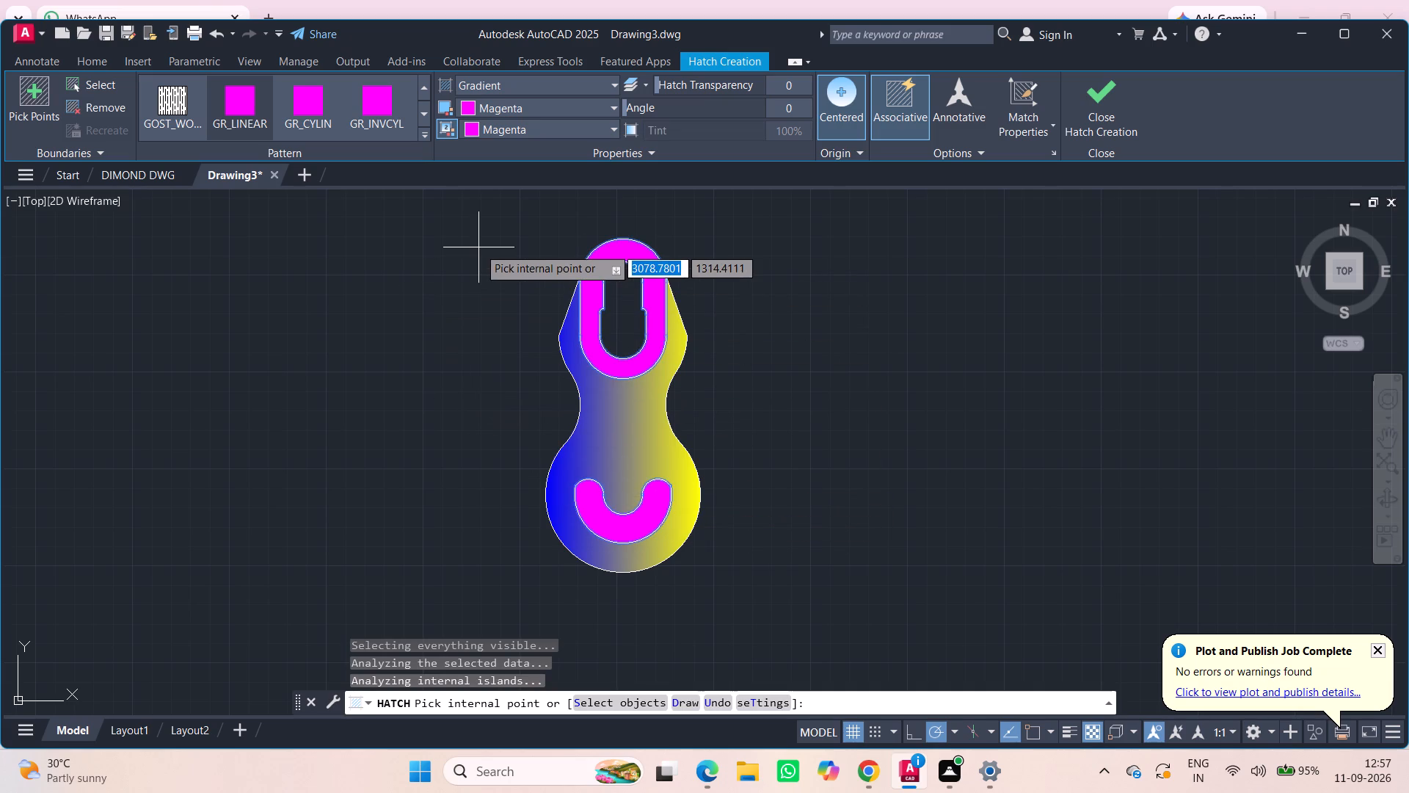
click(1112, 82)
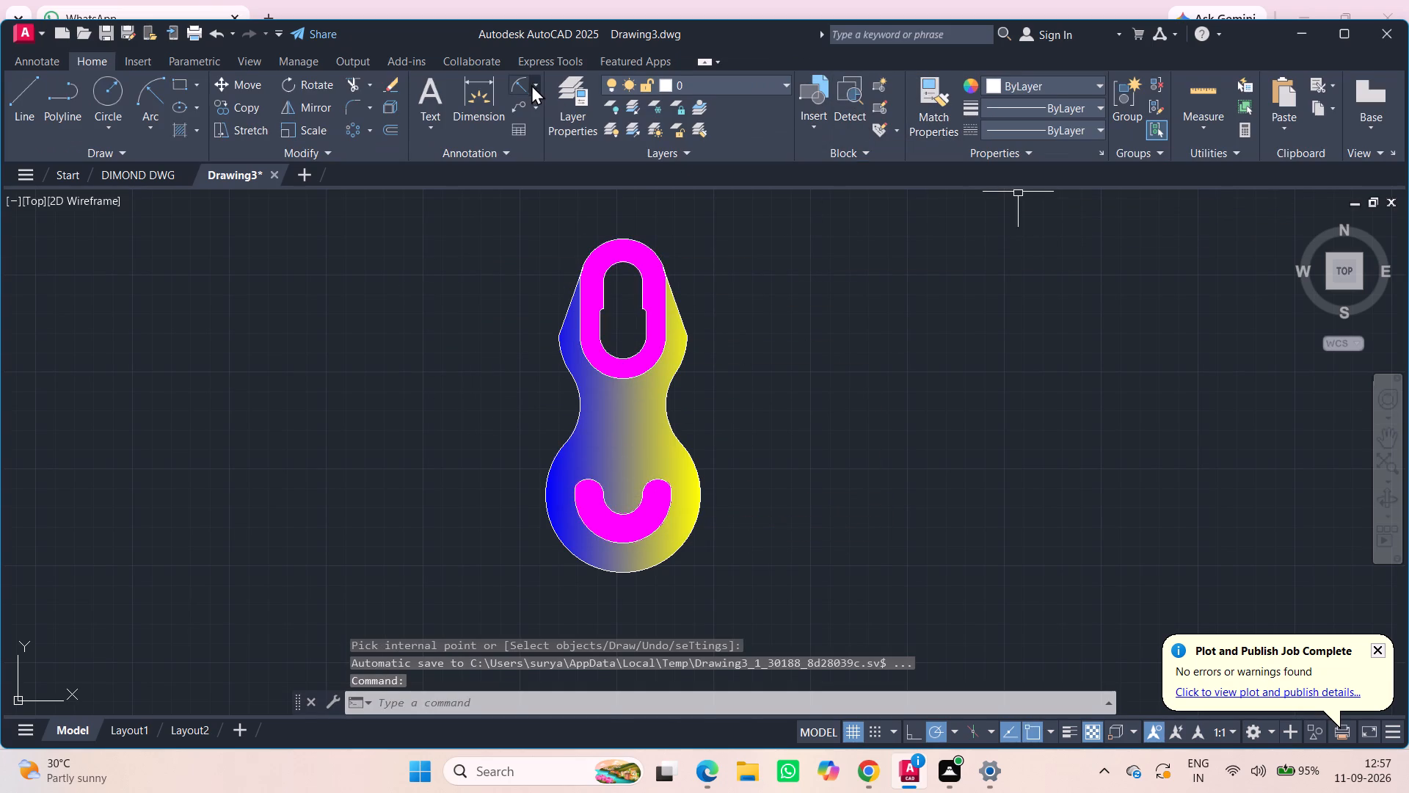
Add radius dimensions to the top arcs of the head's outer outline and inner slot, placing both texts above right of the head.
click(516, 78)
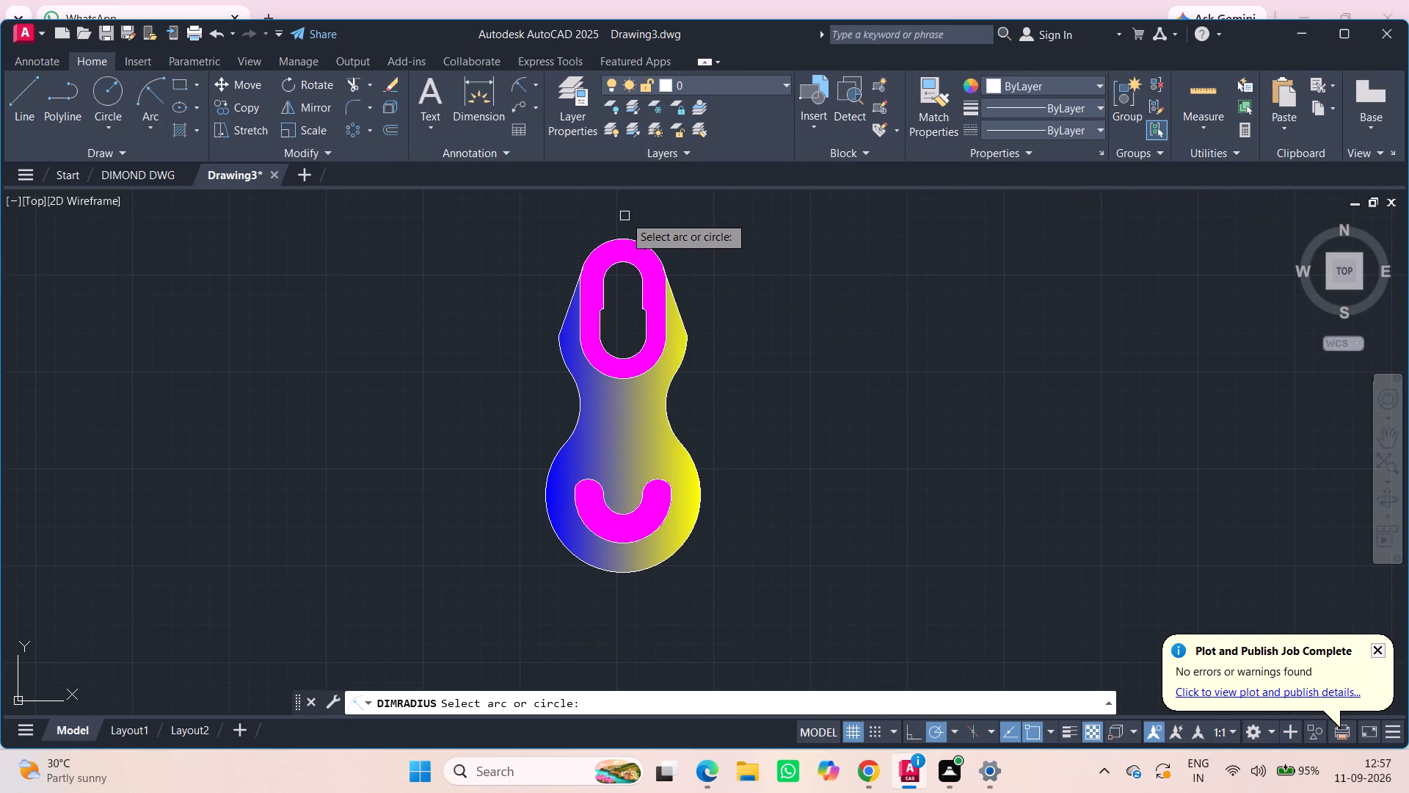
click(625, 237)
click(696, 233)
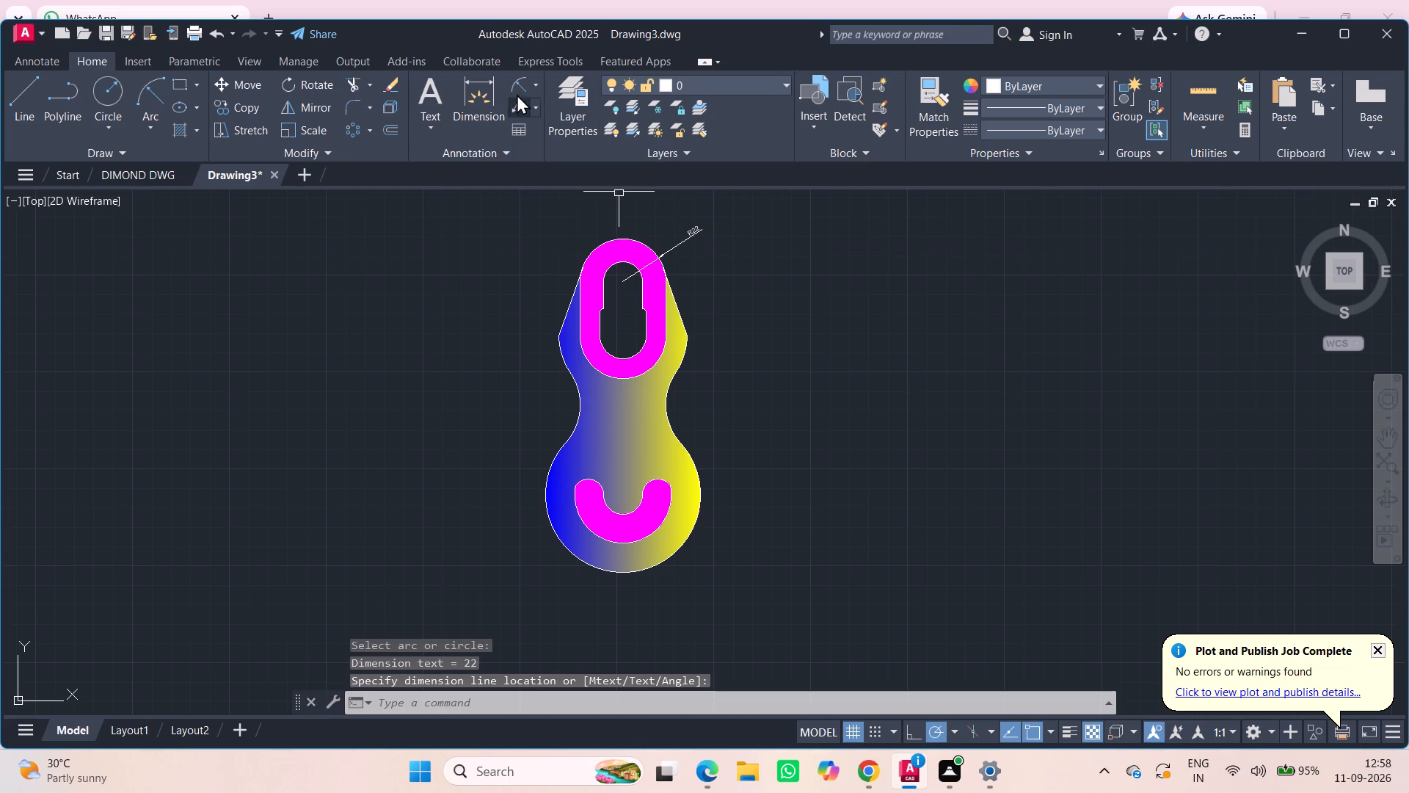
click(523, 78)
click(619, 265)
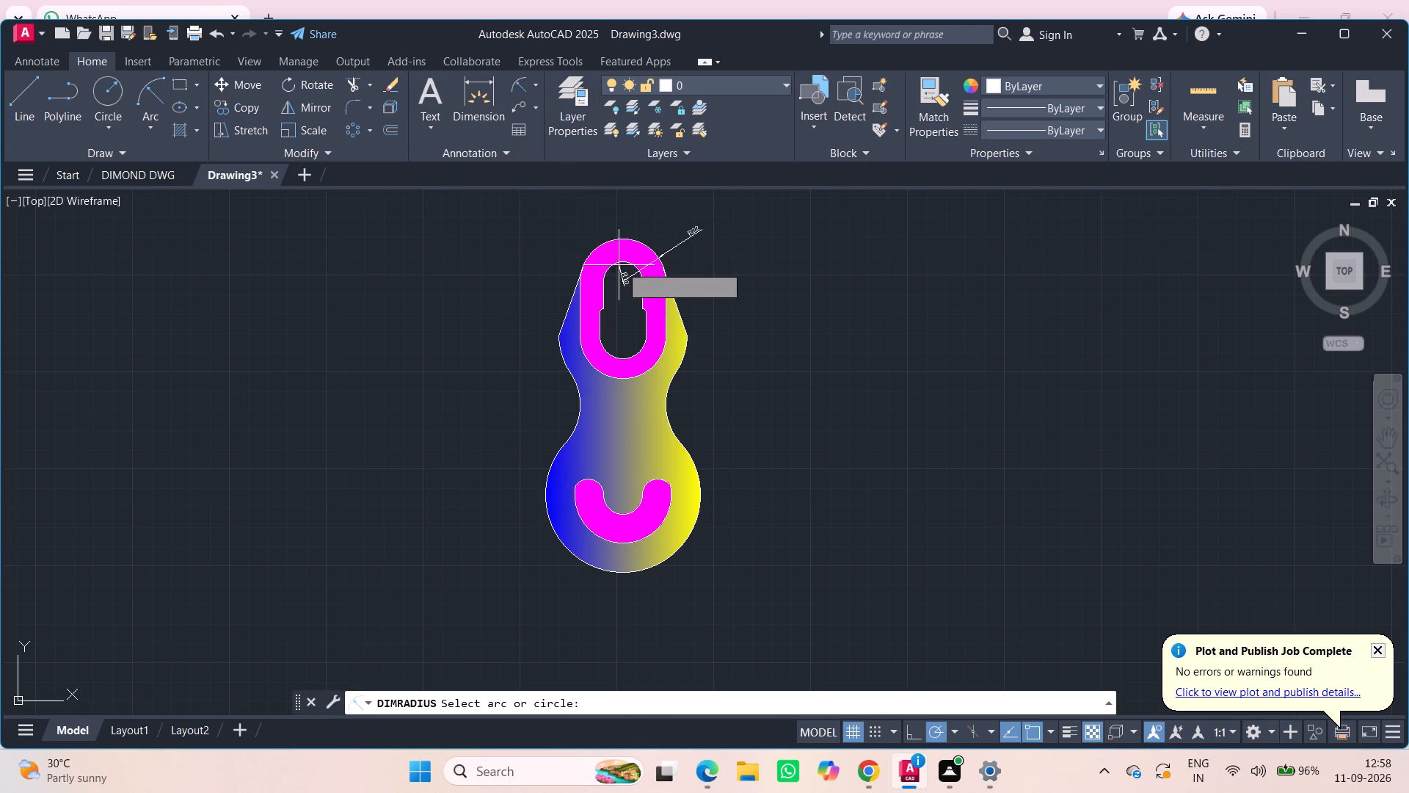
click(670, 210)
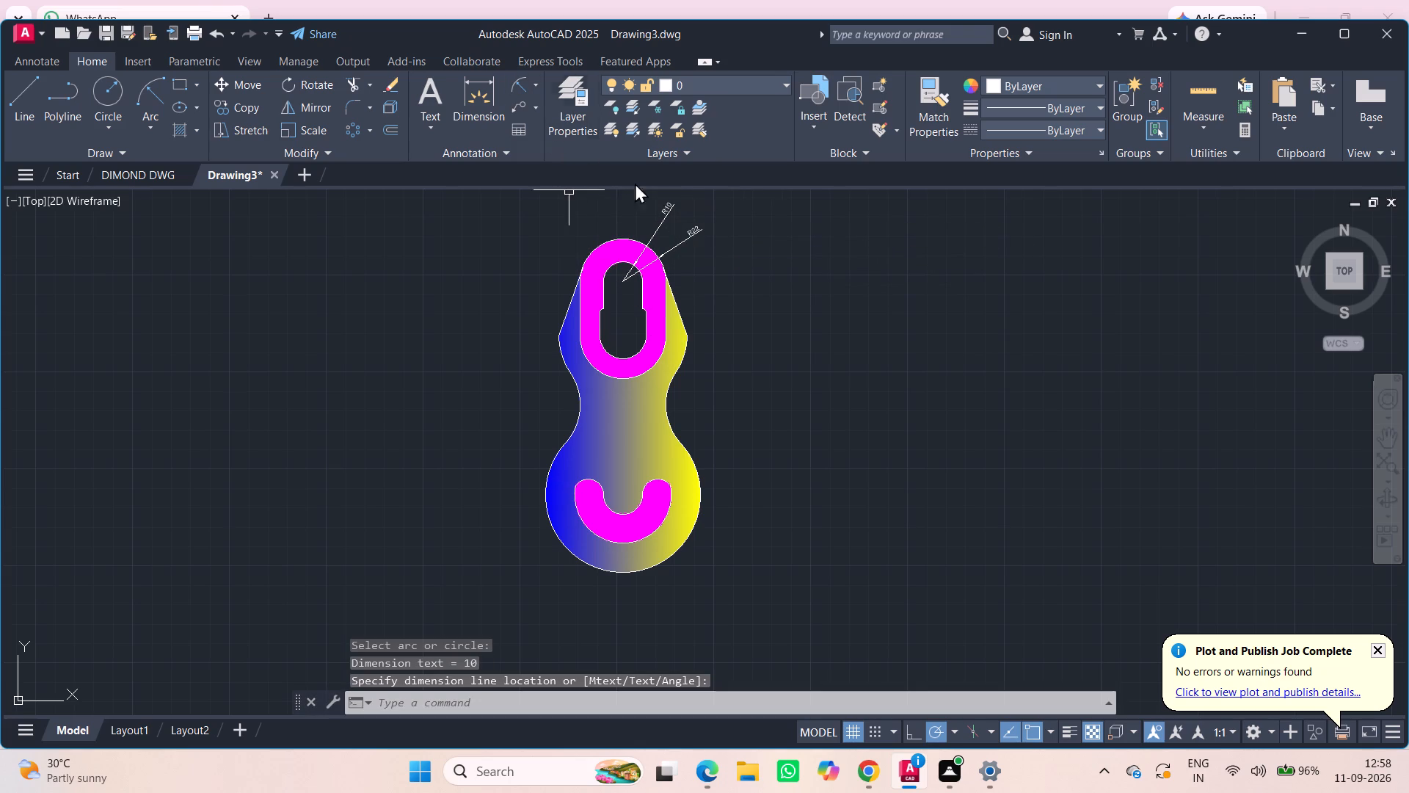
Add radius dimensions to the body's right shoulder arc and right concave neck arc, placing the texts to their right.
click(522, 79)
click(687, 355)
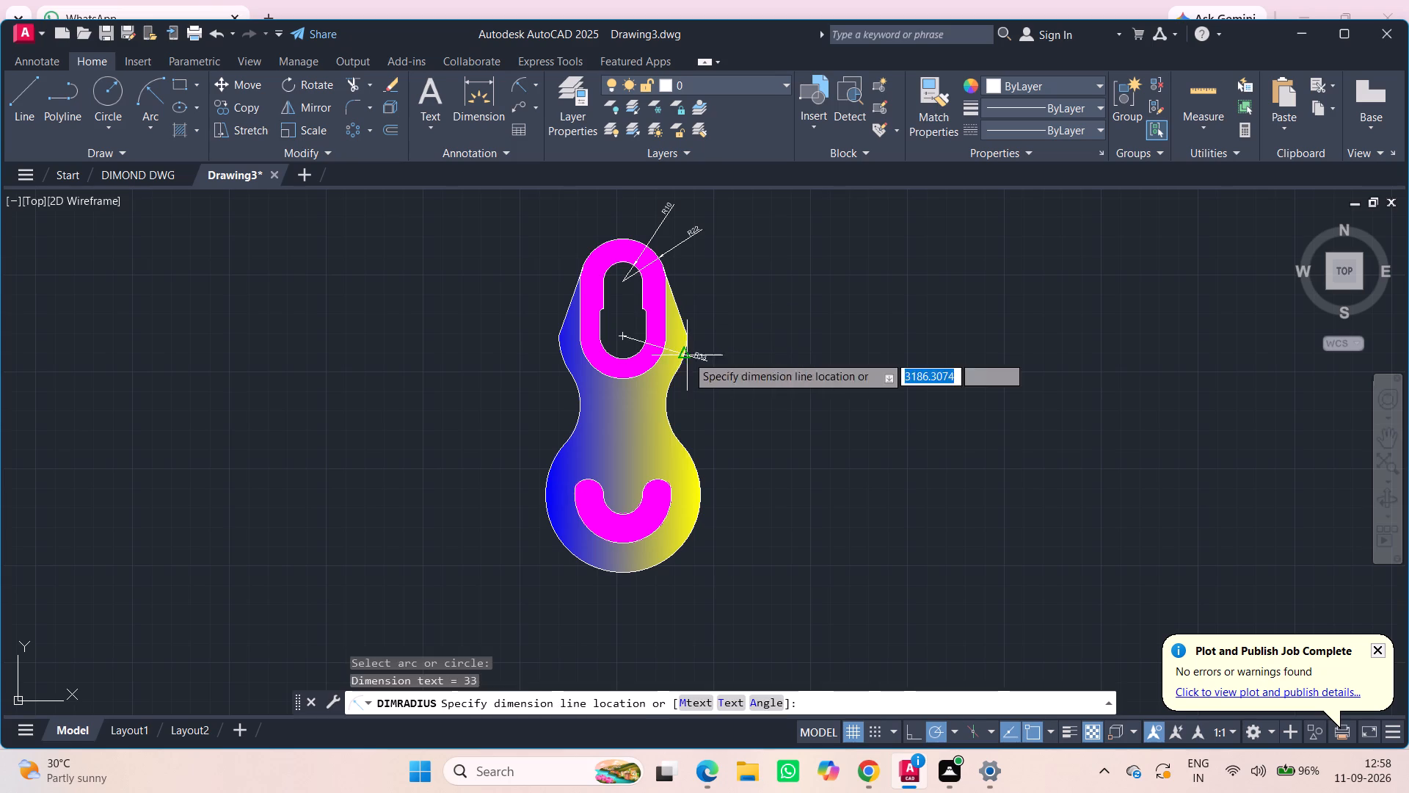
click(762, 332)
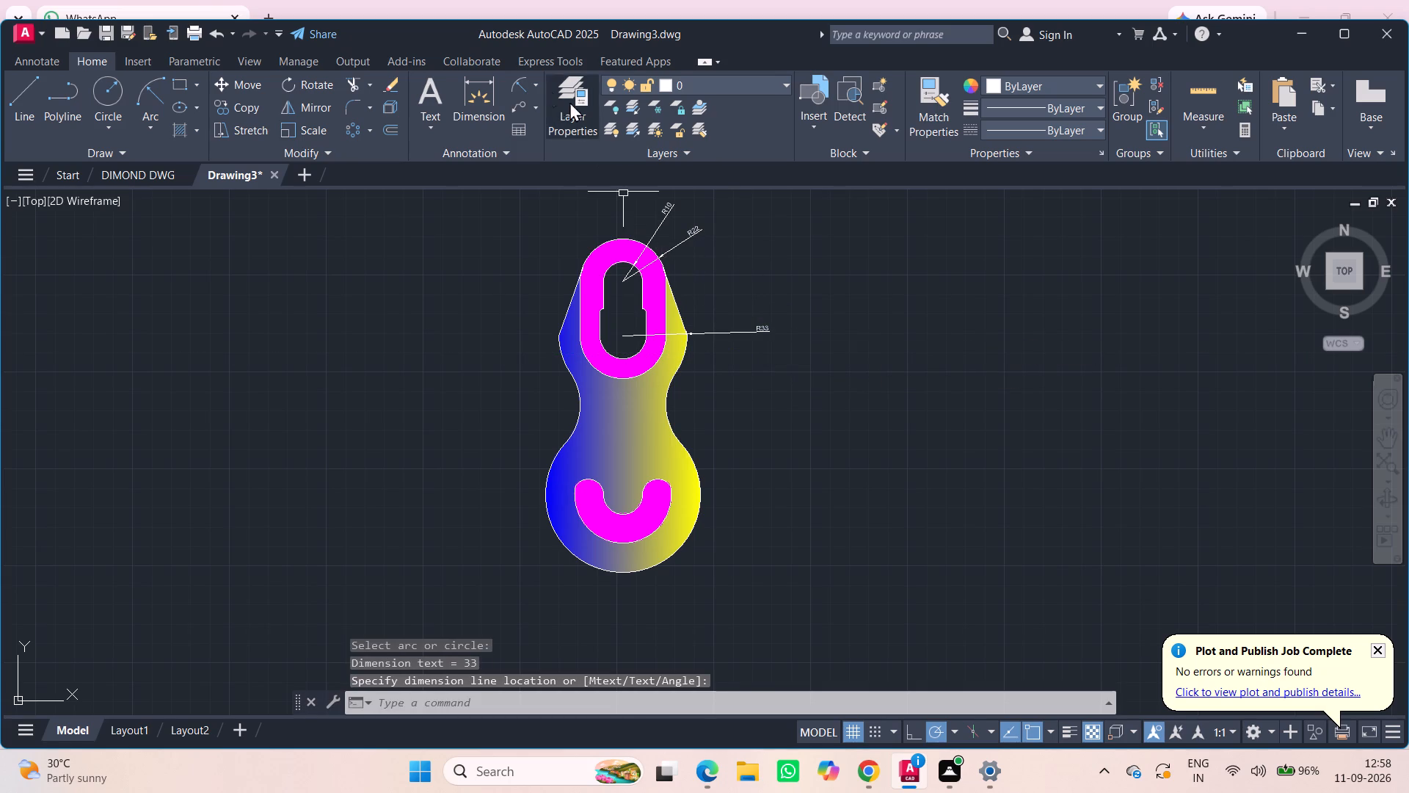
click(517, 79)
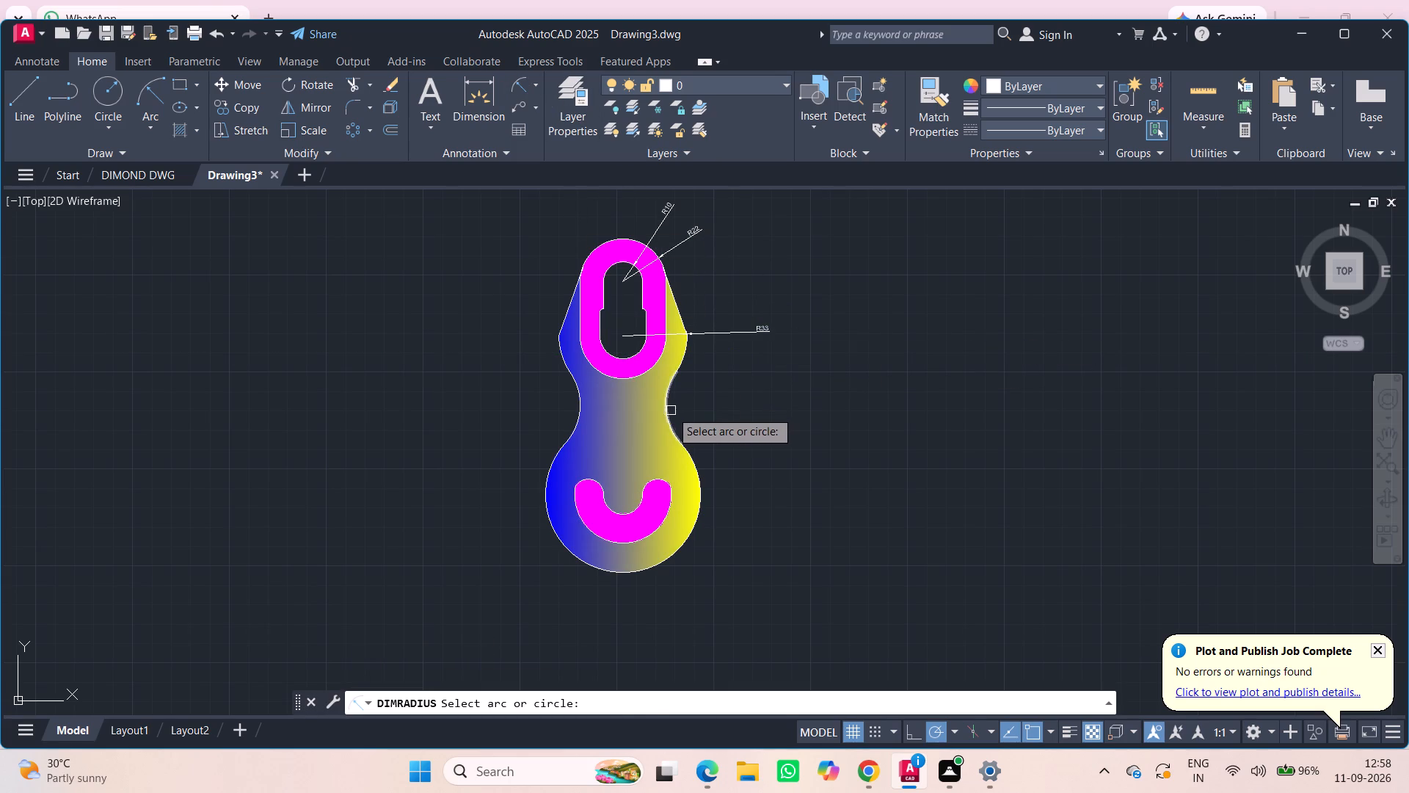
click(669, 410)
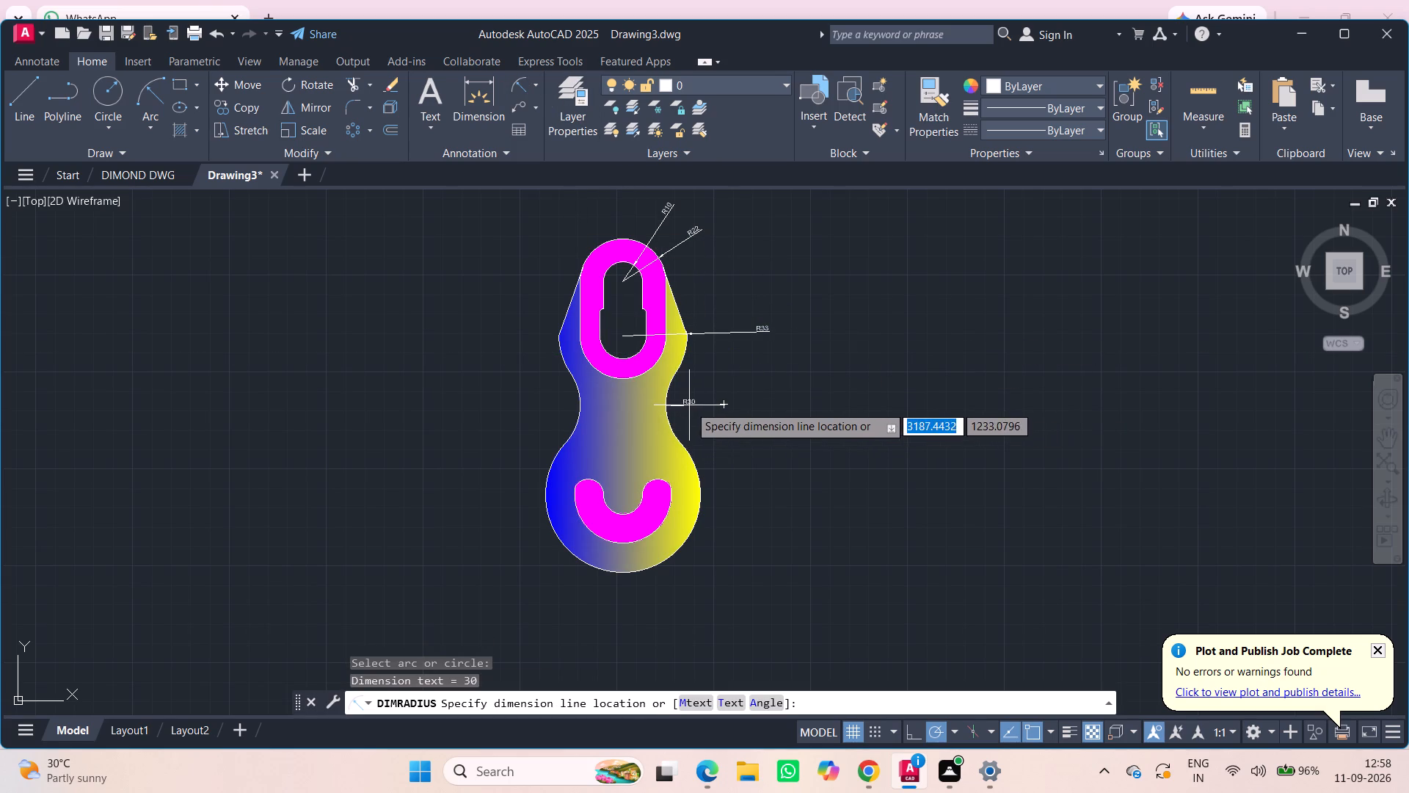
click(690, 405)
Add radius dimensions to the curved slot's right end arc, outer arc and inner arc, placing the texts right of the part.
click(514, 81)
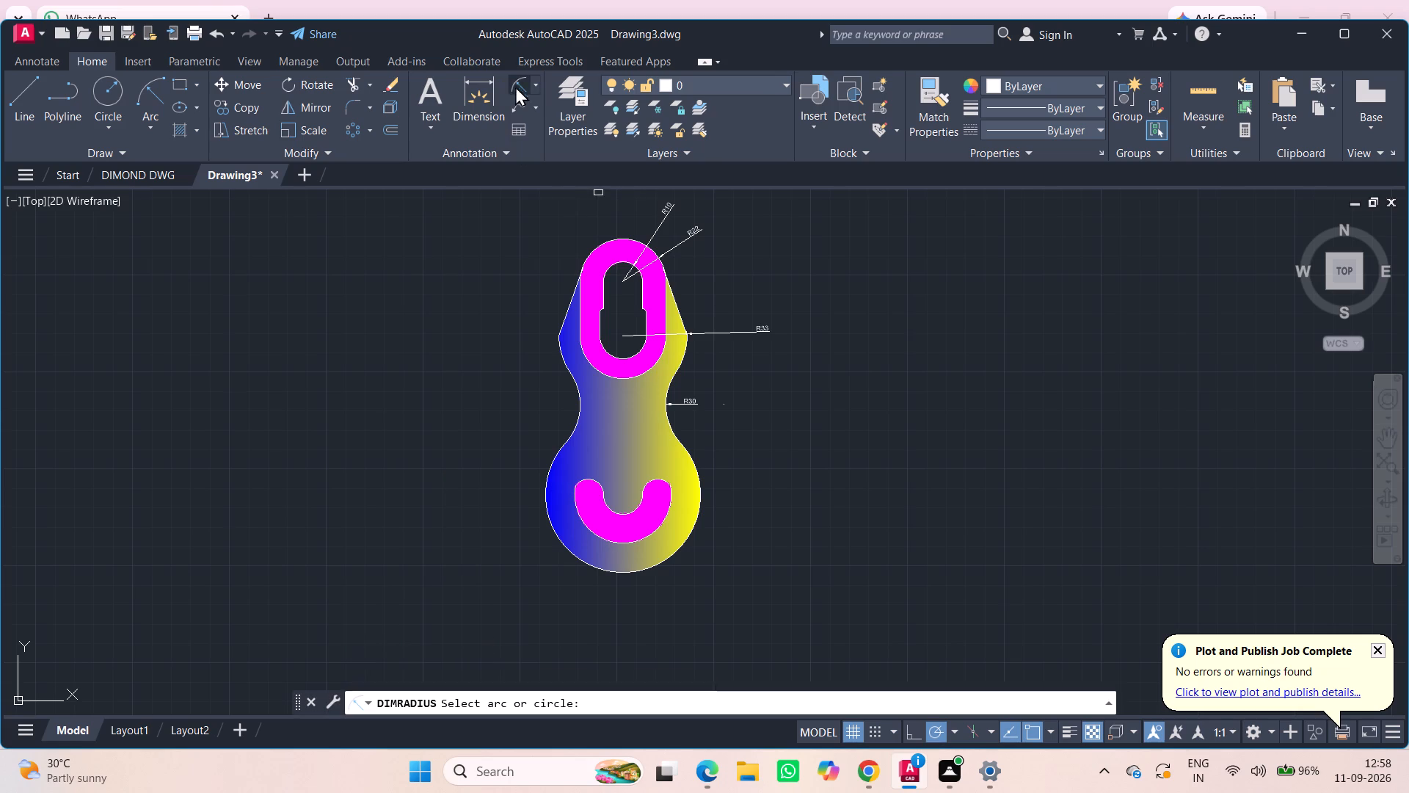
click(658, 483)
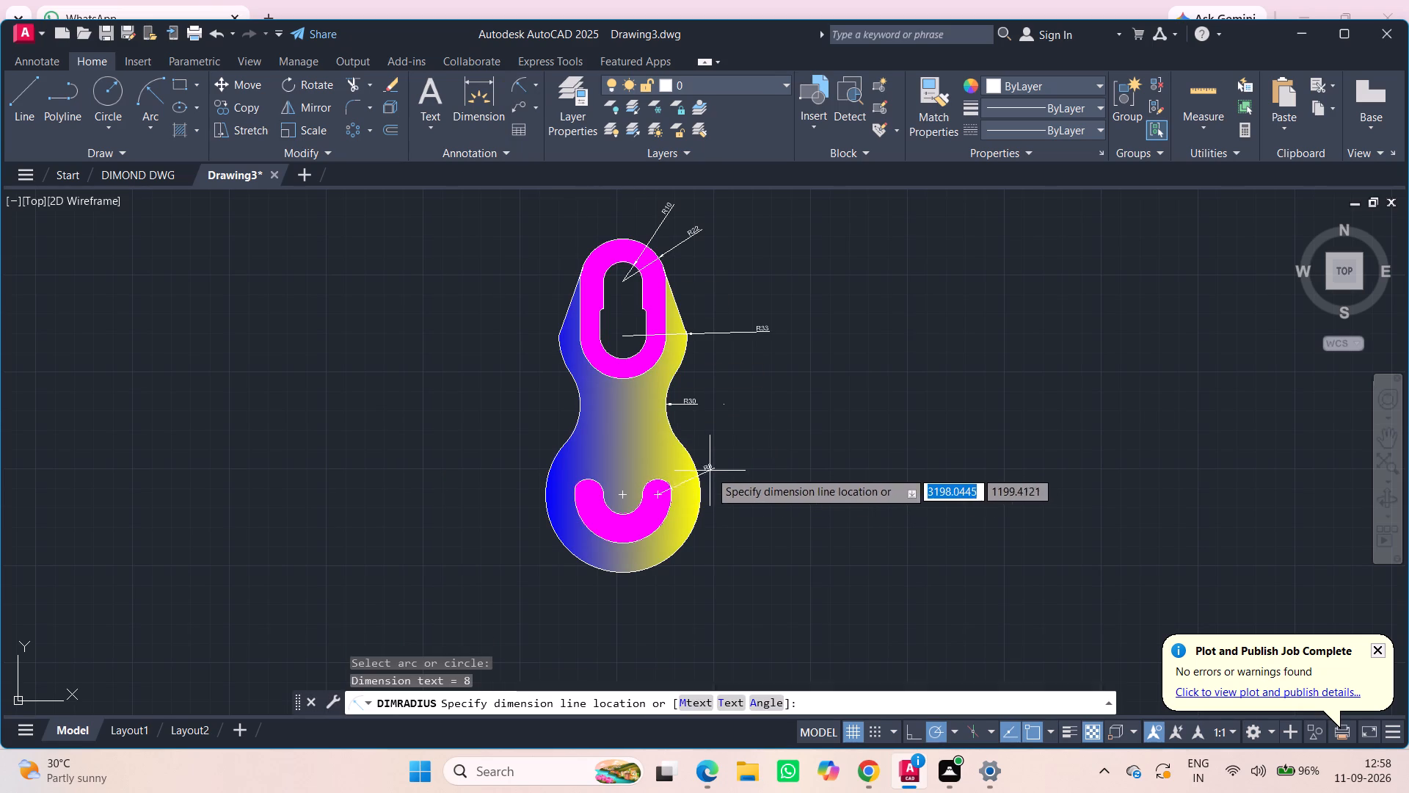
click(725, 483)
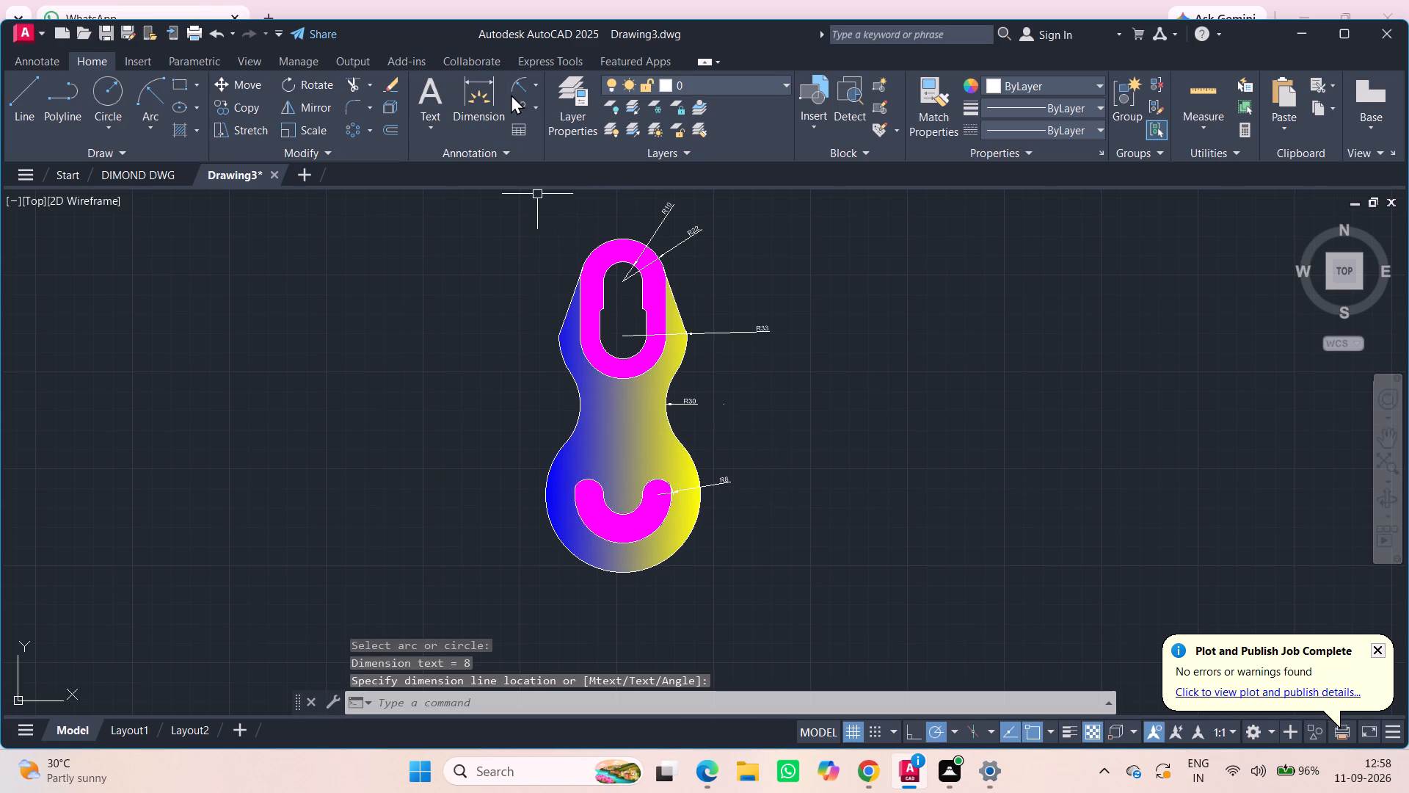
click(516, 84)
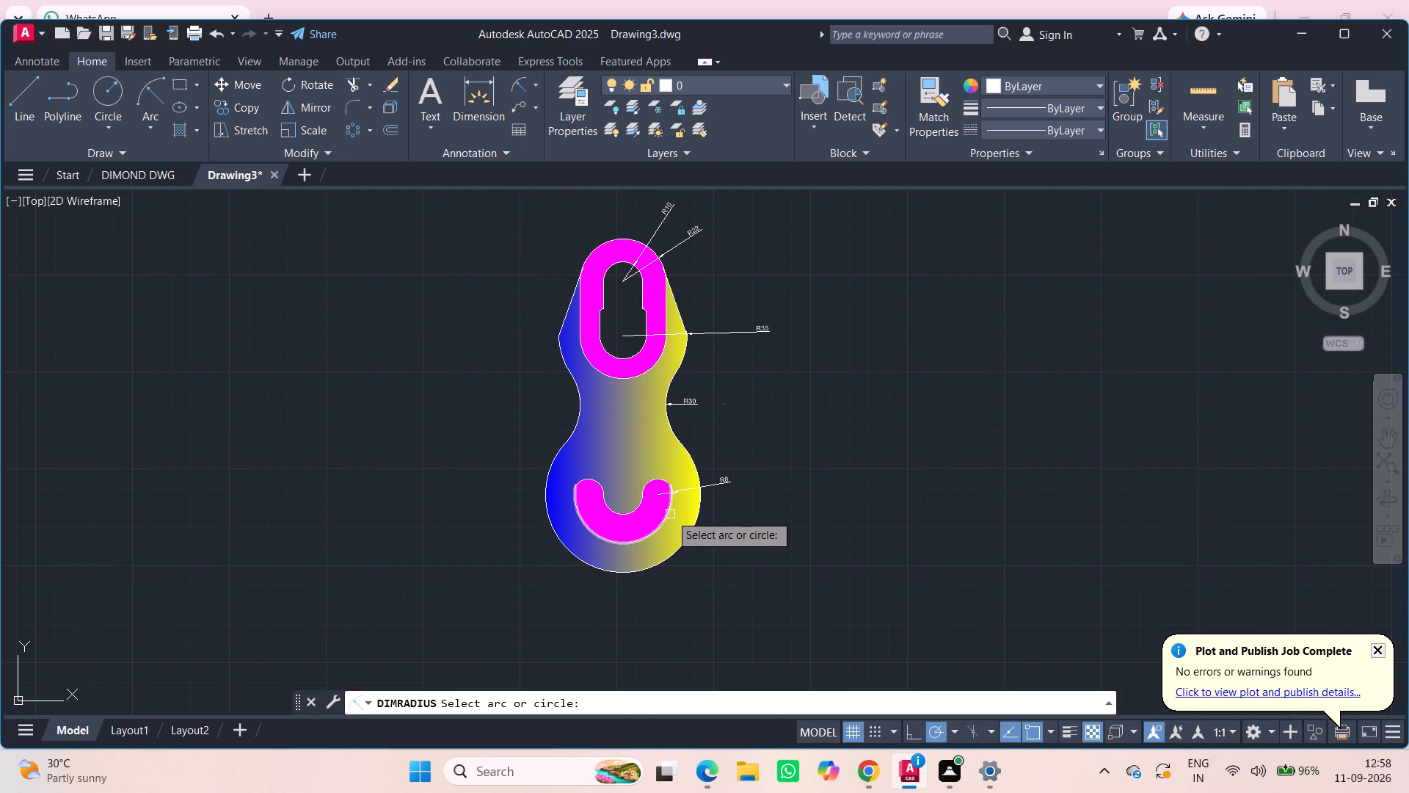
click(670, 514)
click(739, 514)
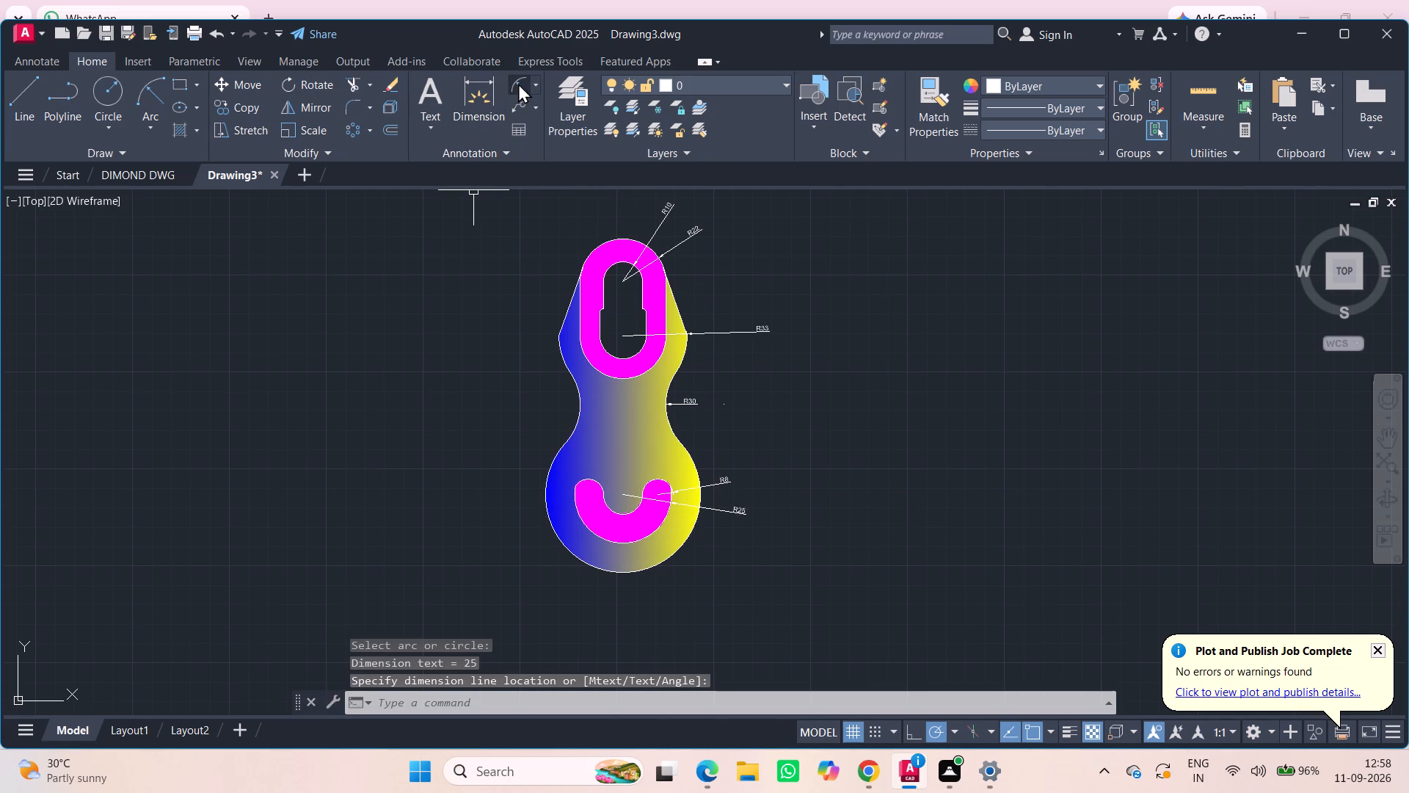
click(518, 83)
click(611, 507)
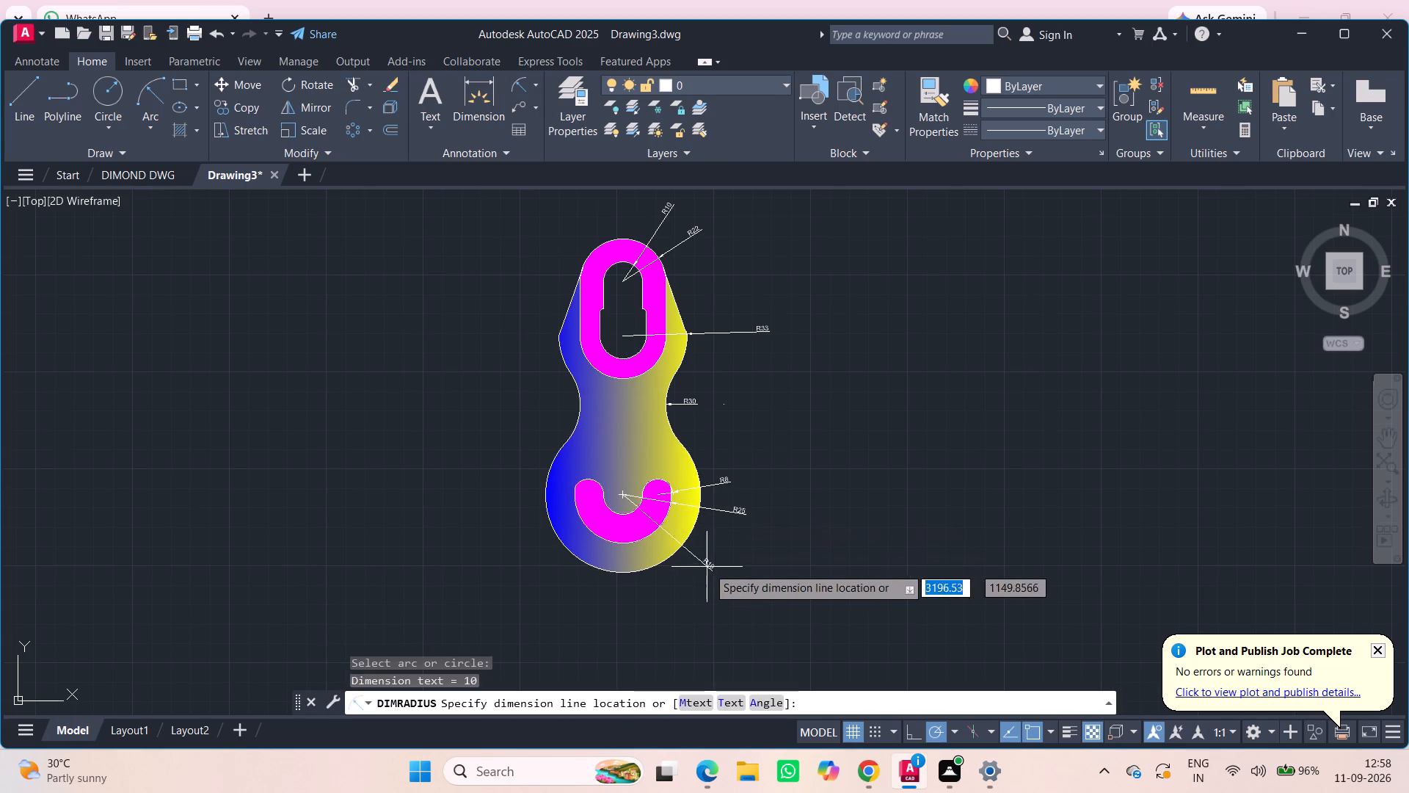
click(722, 562)
Add a radius dimension to the large round lower end's outer arc, placing the text to its lower right.
click(515, 91)
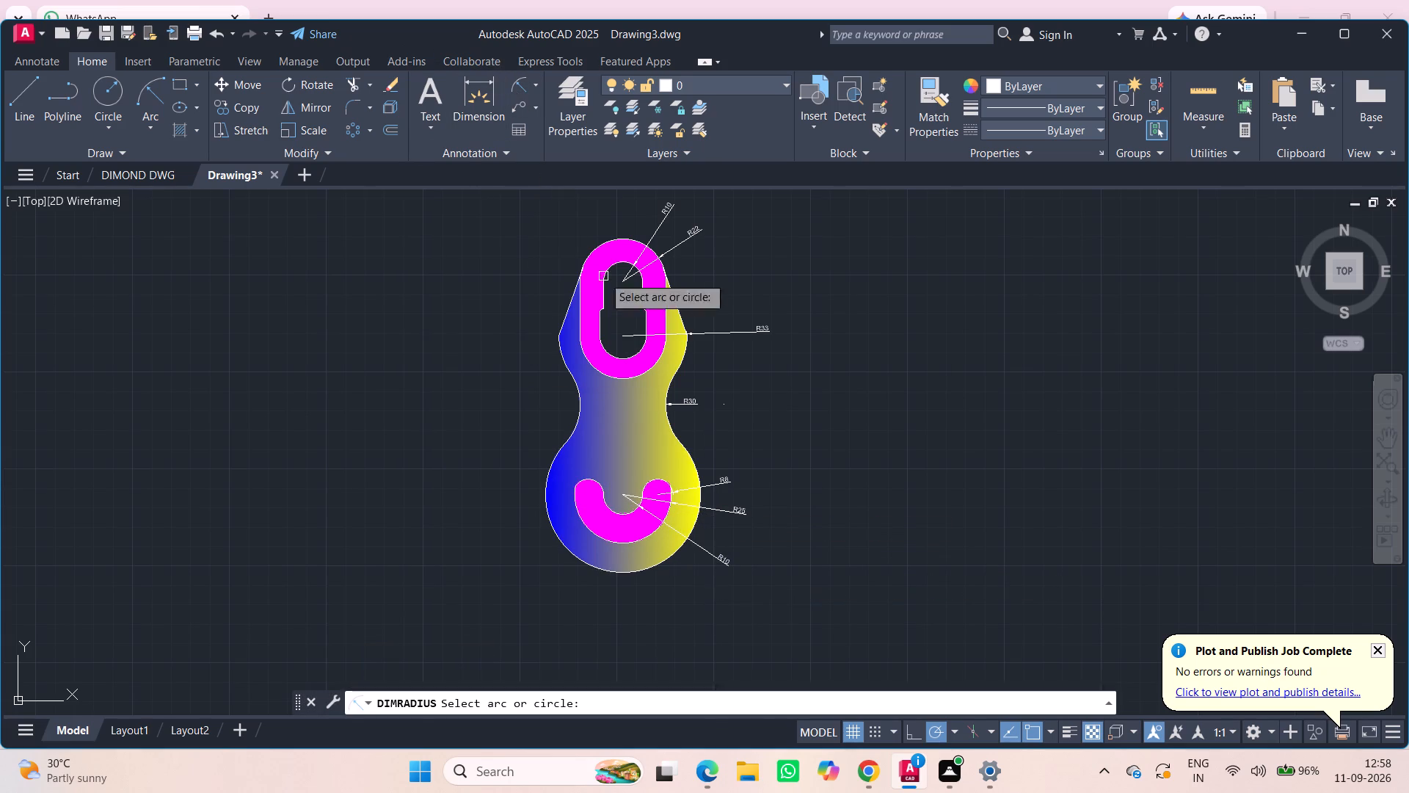
click(696, 525)
click(742, 542)
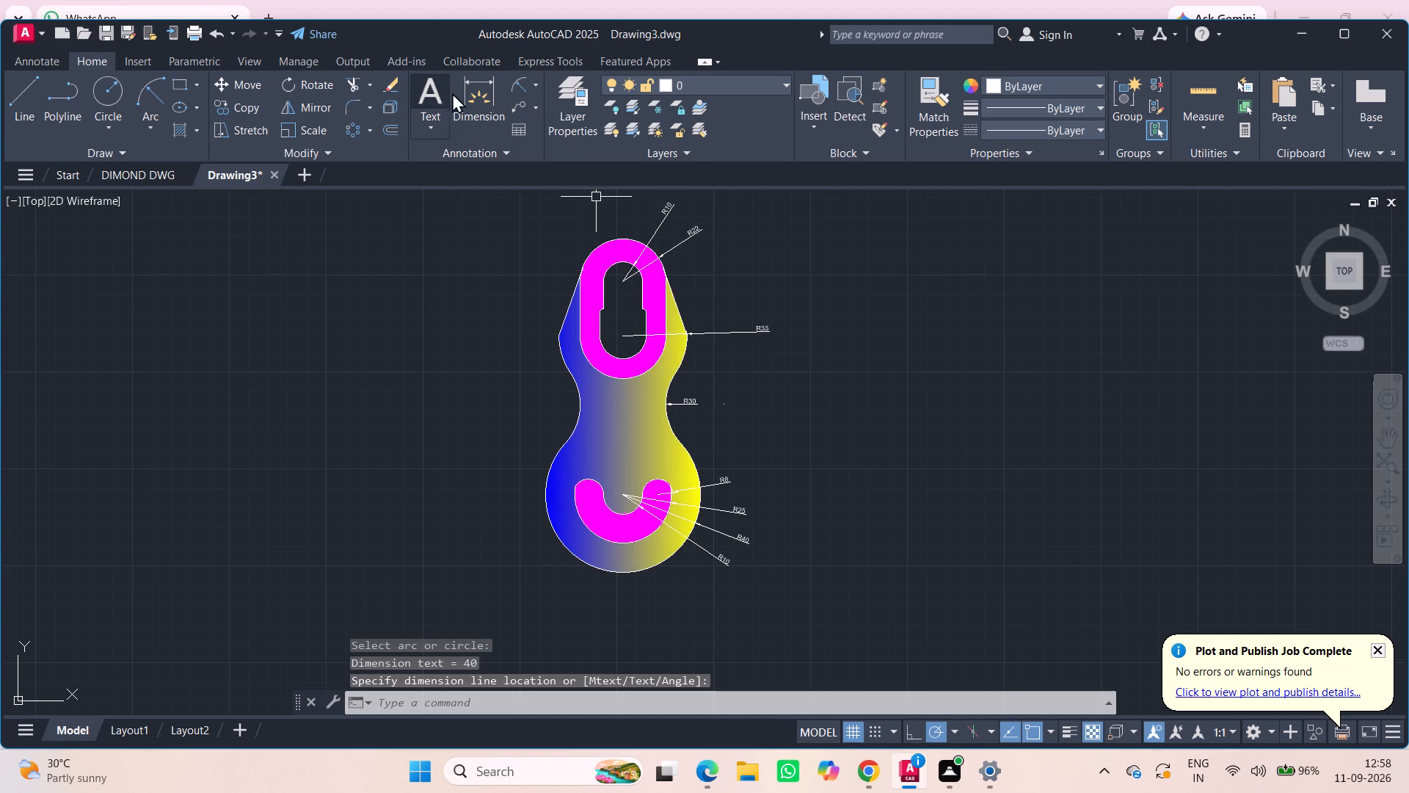
Add aligned vertical dimensions left of the part, from the round lower end's centre to the head slot's lower centre, and between the slot's two centres.
click(483, 95)
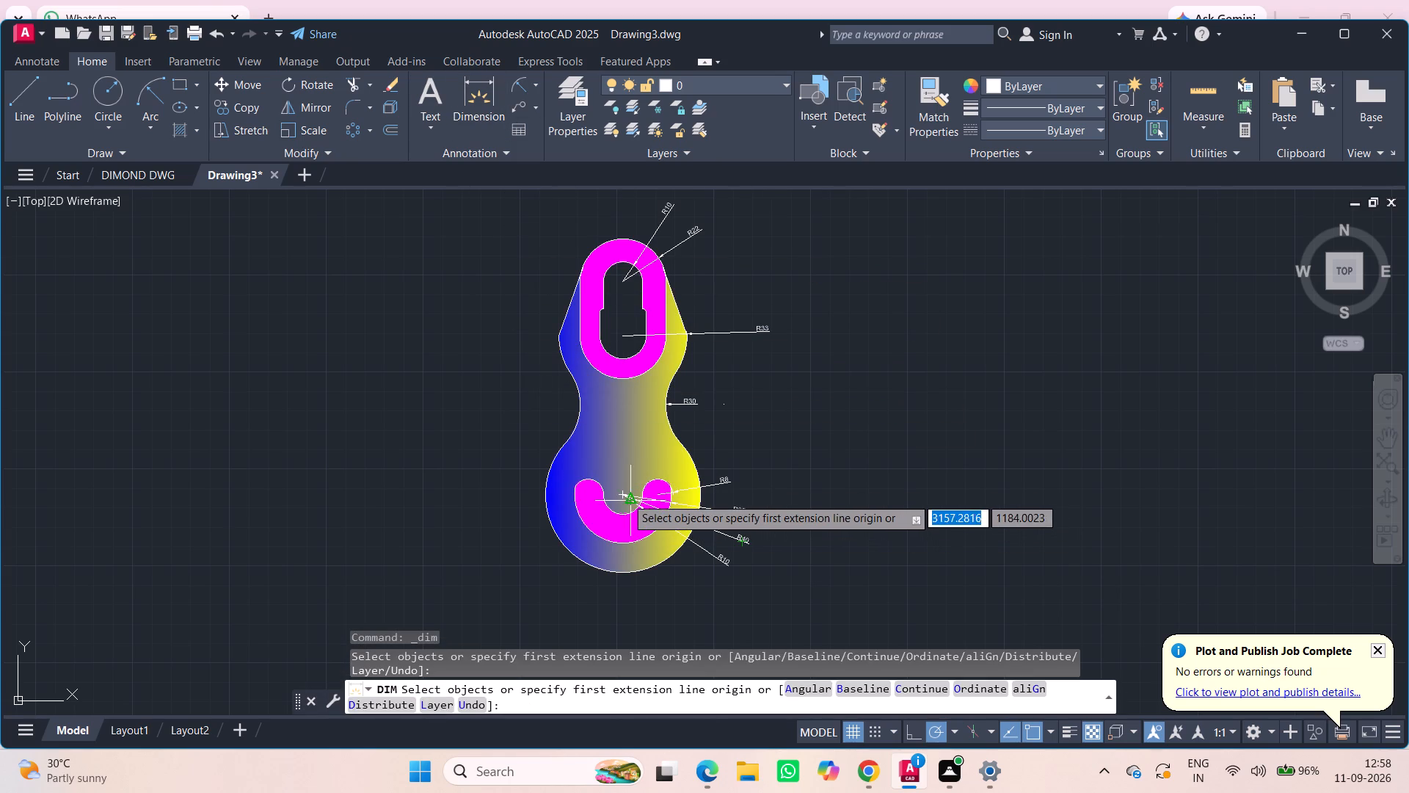
click(620, 497)
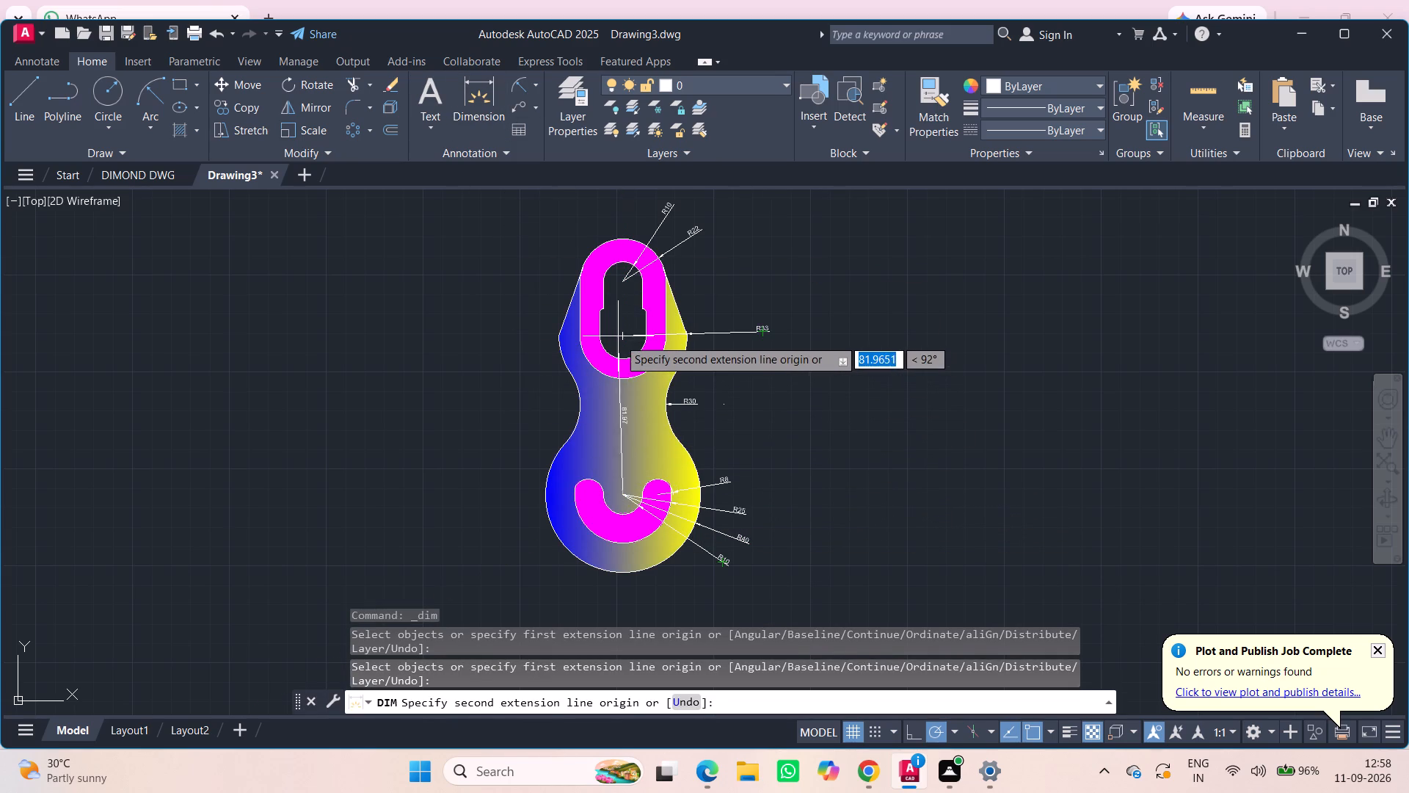
click(625, 334)
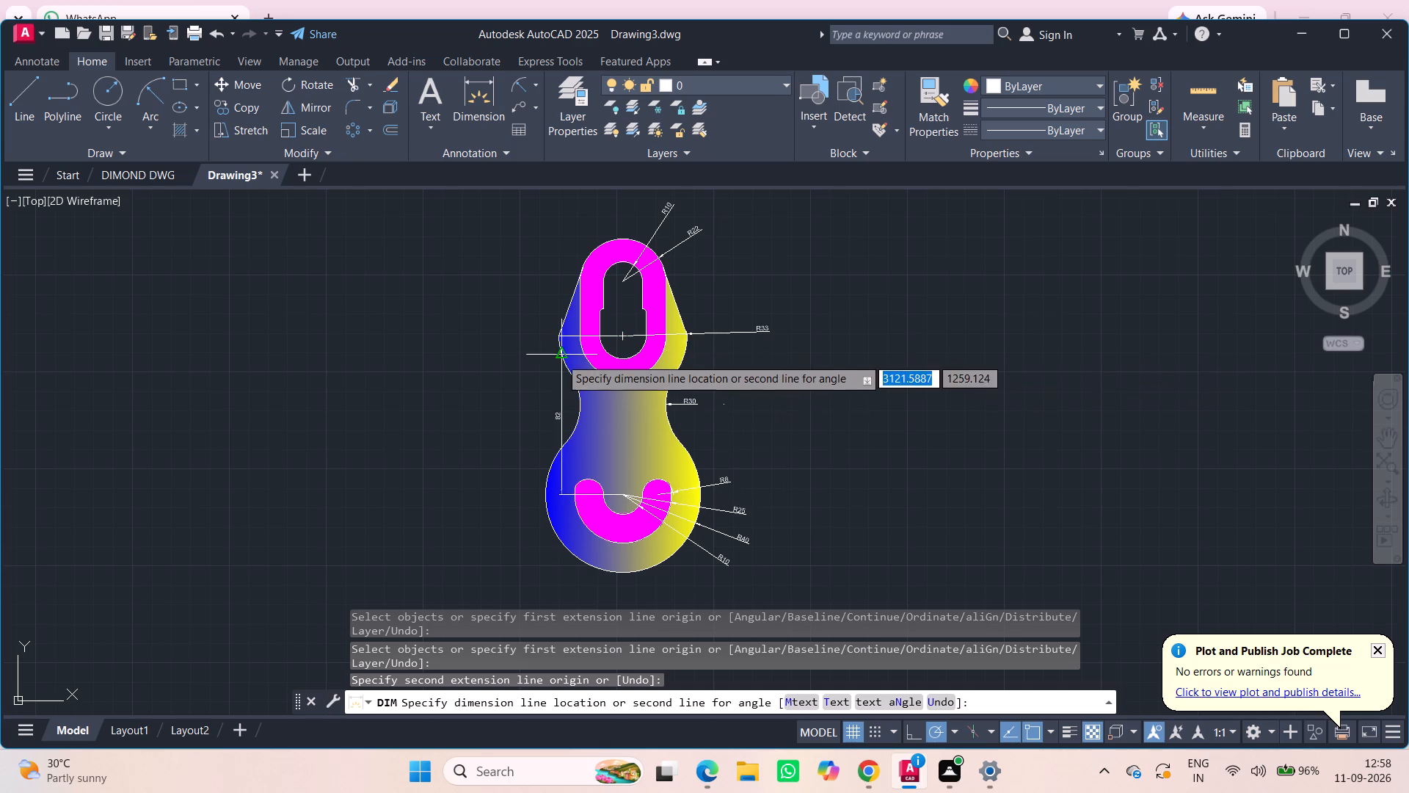
click(520, 361)
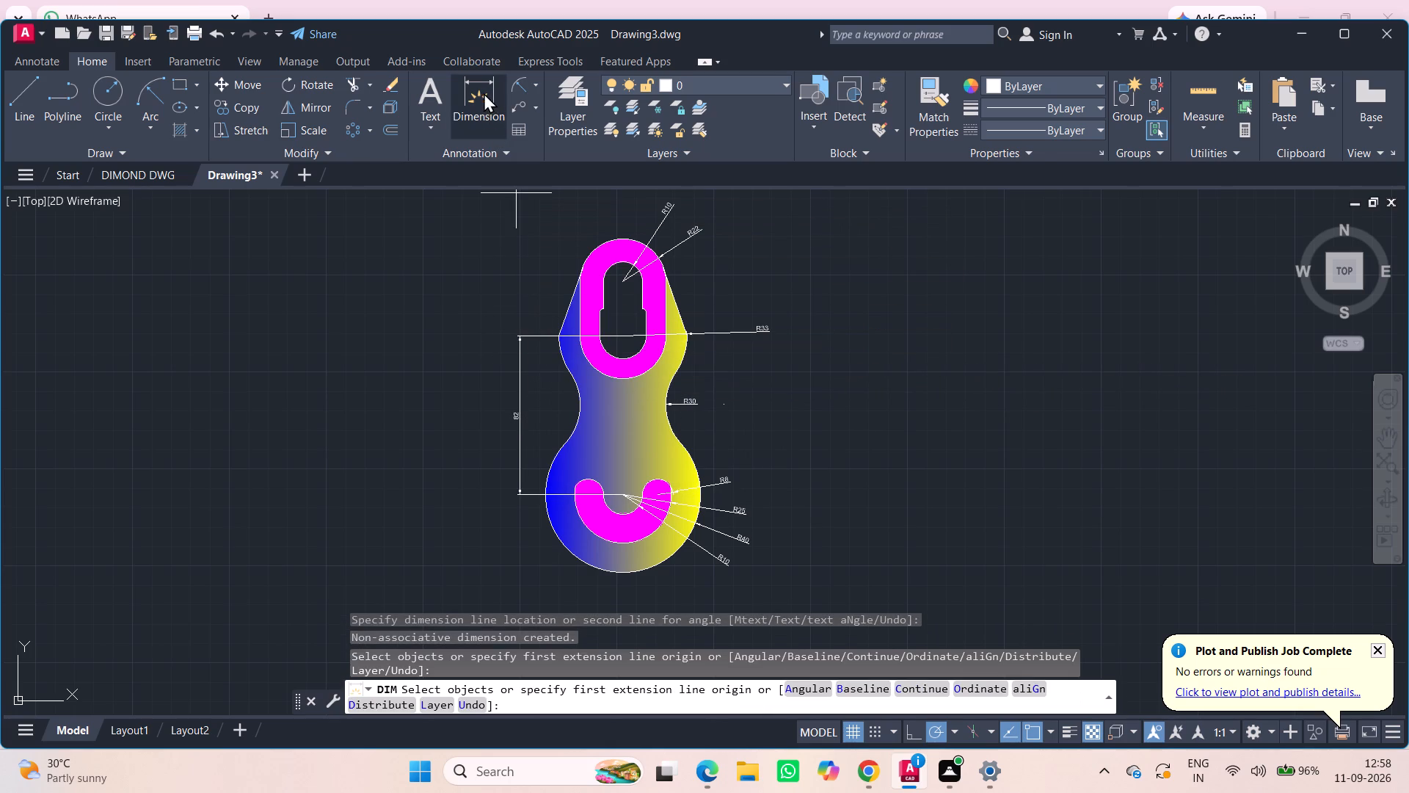
click(484, 93)
click(622, 331)
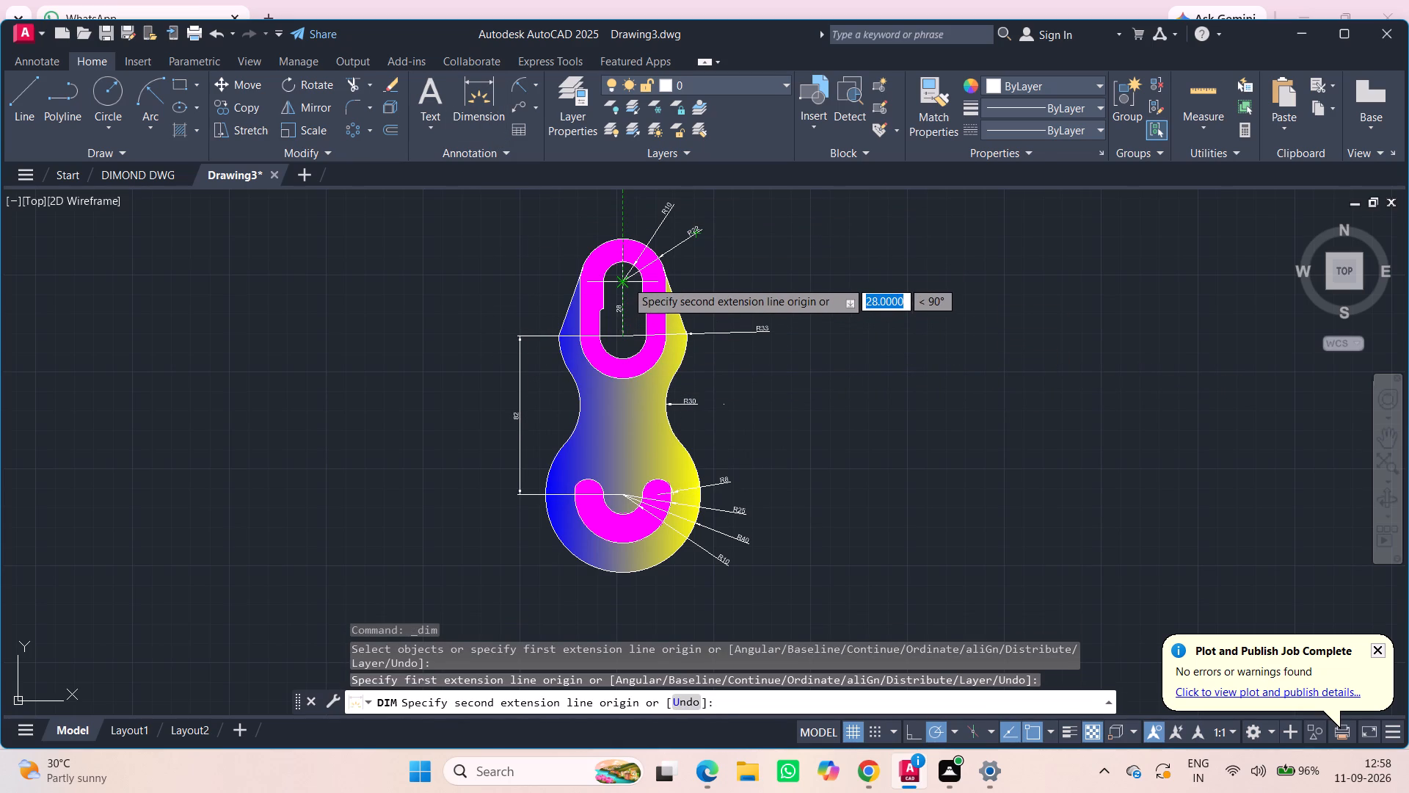
click(626, 278)
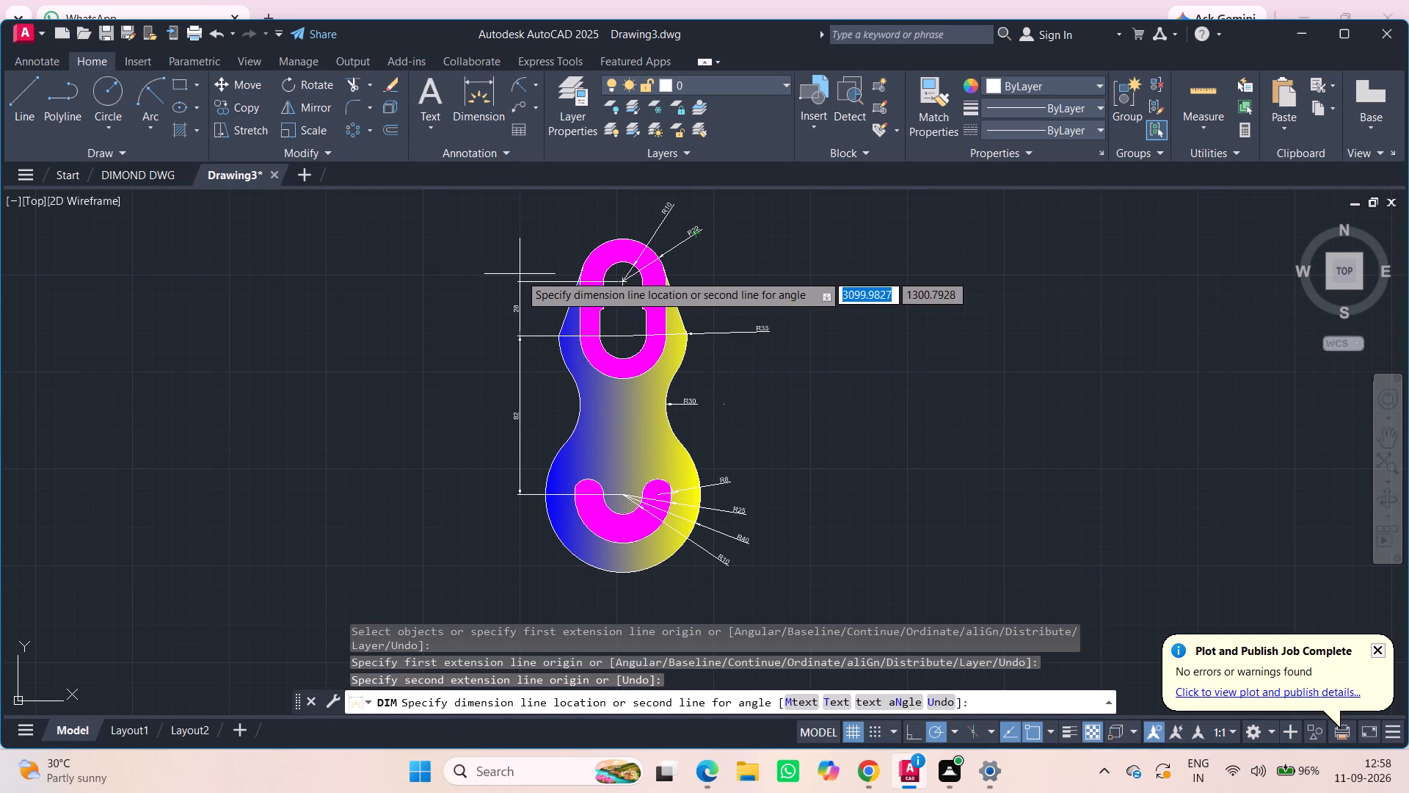
click(520, 275)
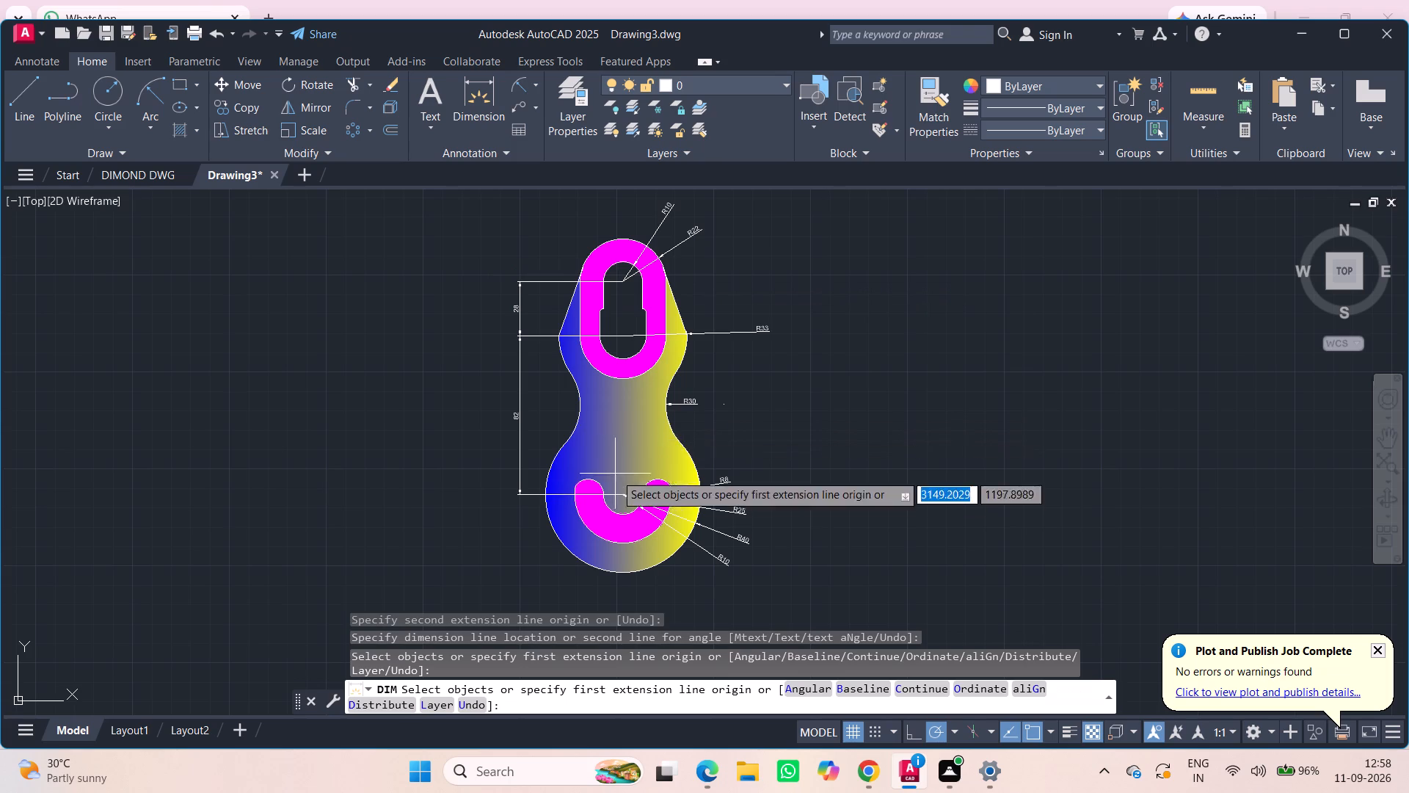
Add a horizontal dimension below the part between the round lower end's centre and the curved slot's left end centre.
click(473, 79)
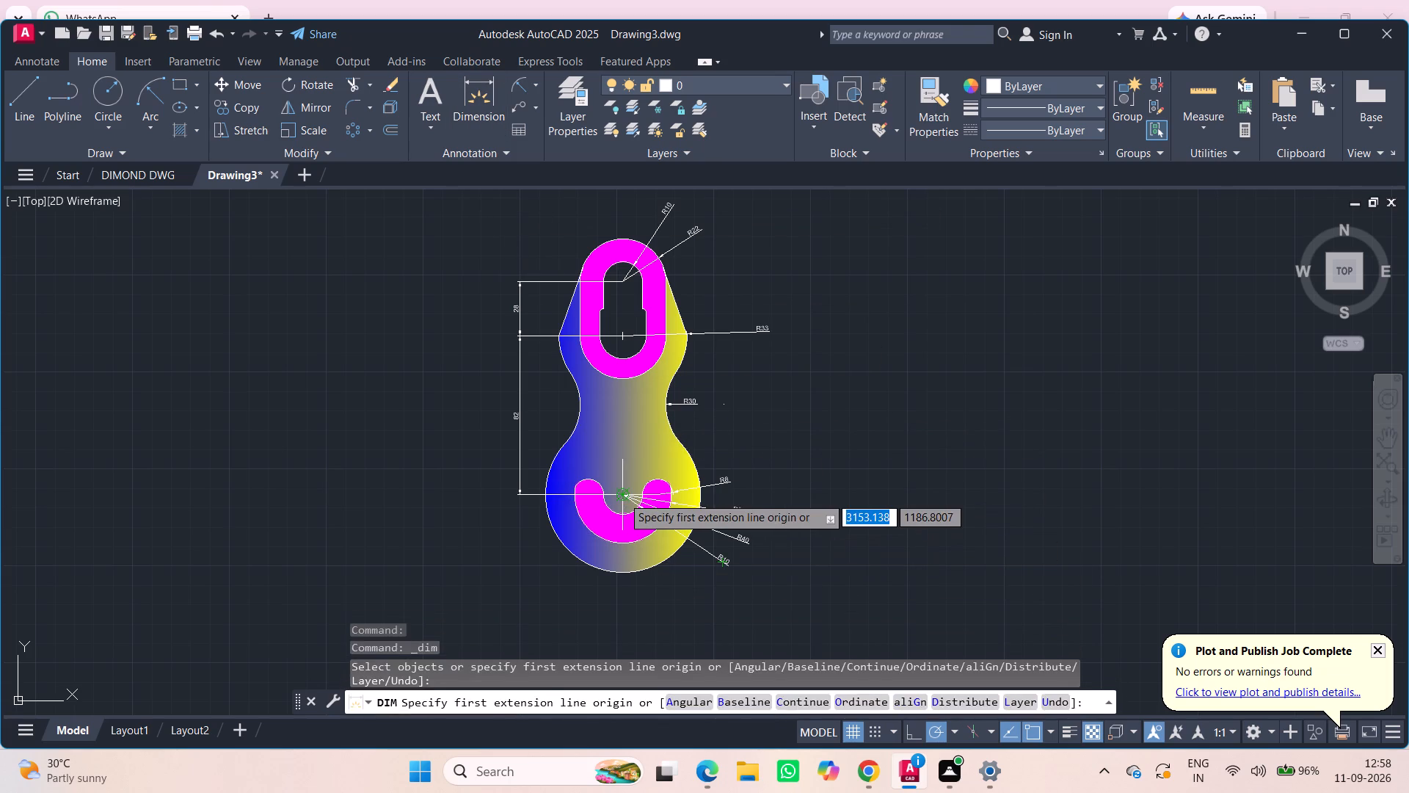
click(622, 496)
click(589, 493)
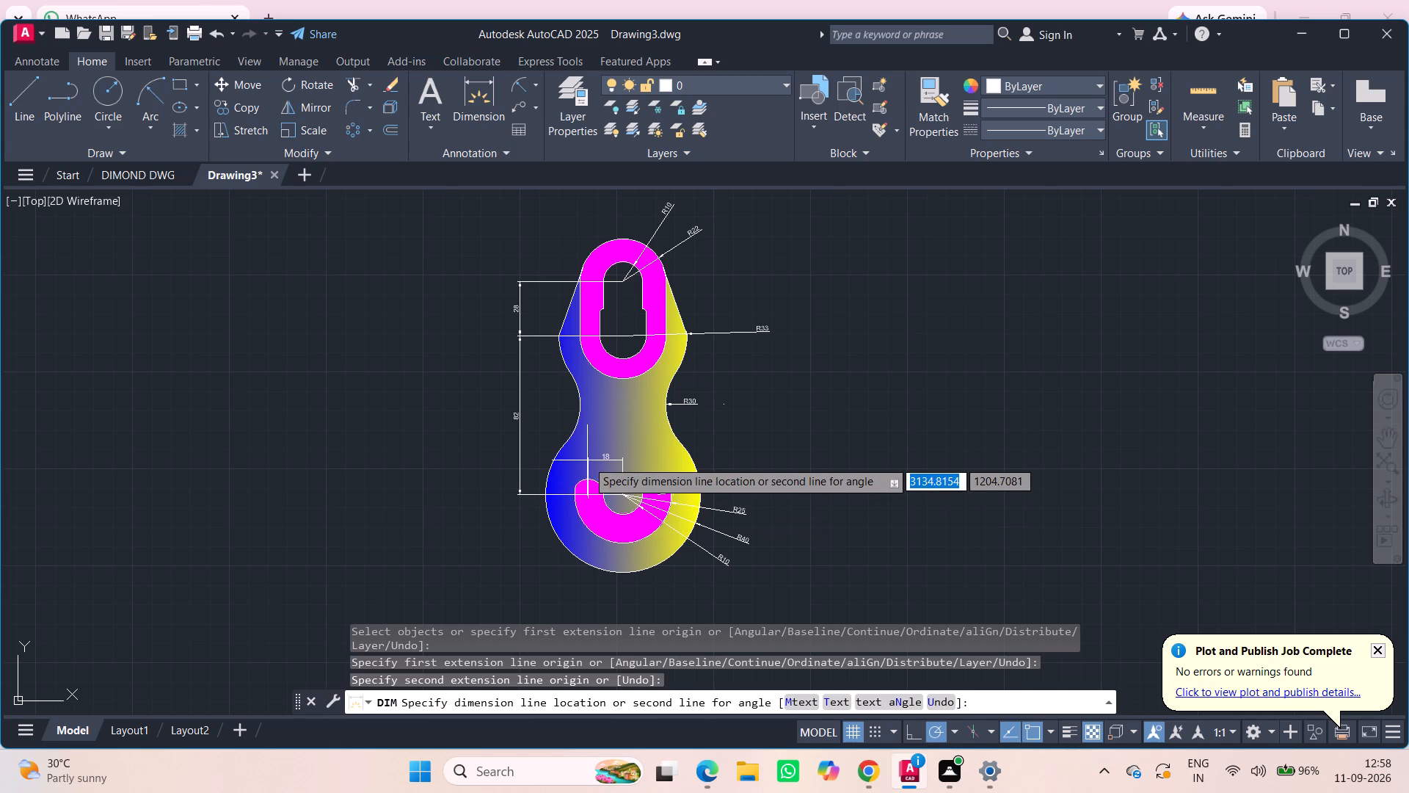
click(592, 601)
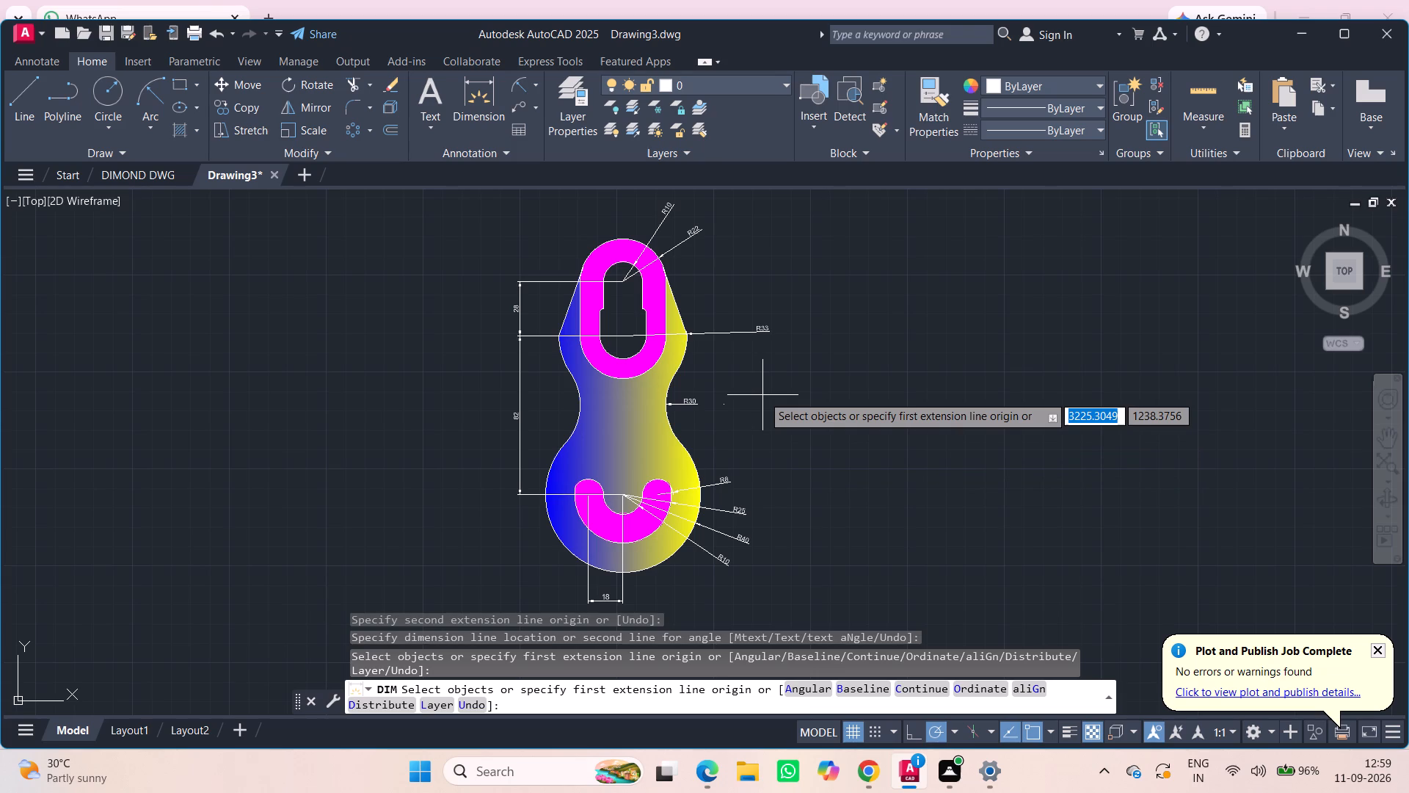
End dimensioning and turn off command log recording with LOGFILEOFF.
text(LOG)
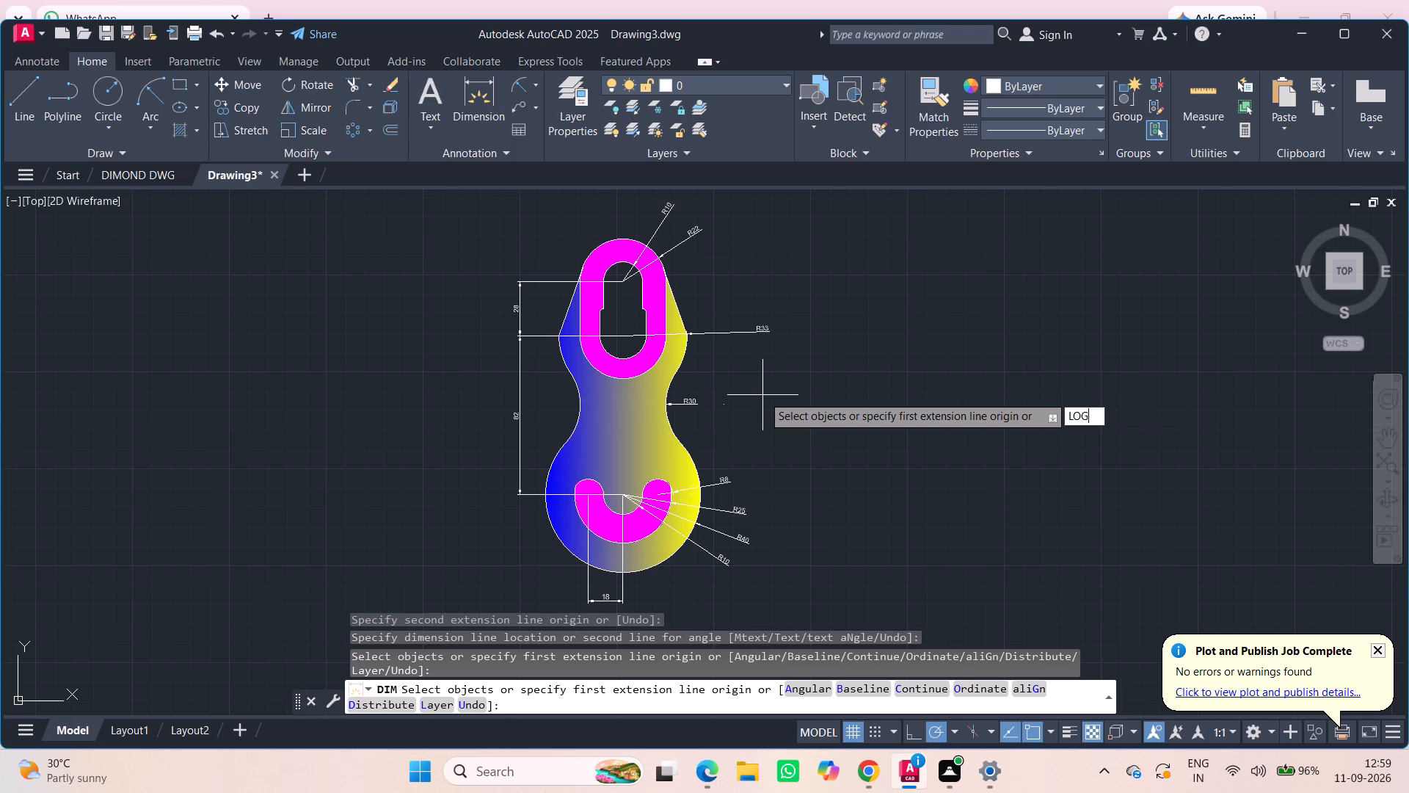
key(Escape)
key(Escape)
key(Escape)
key(Escape)
text(LOG)
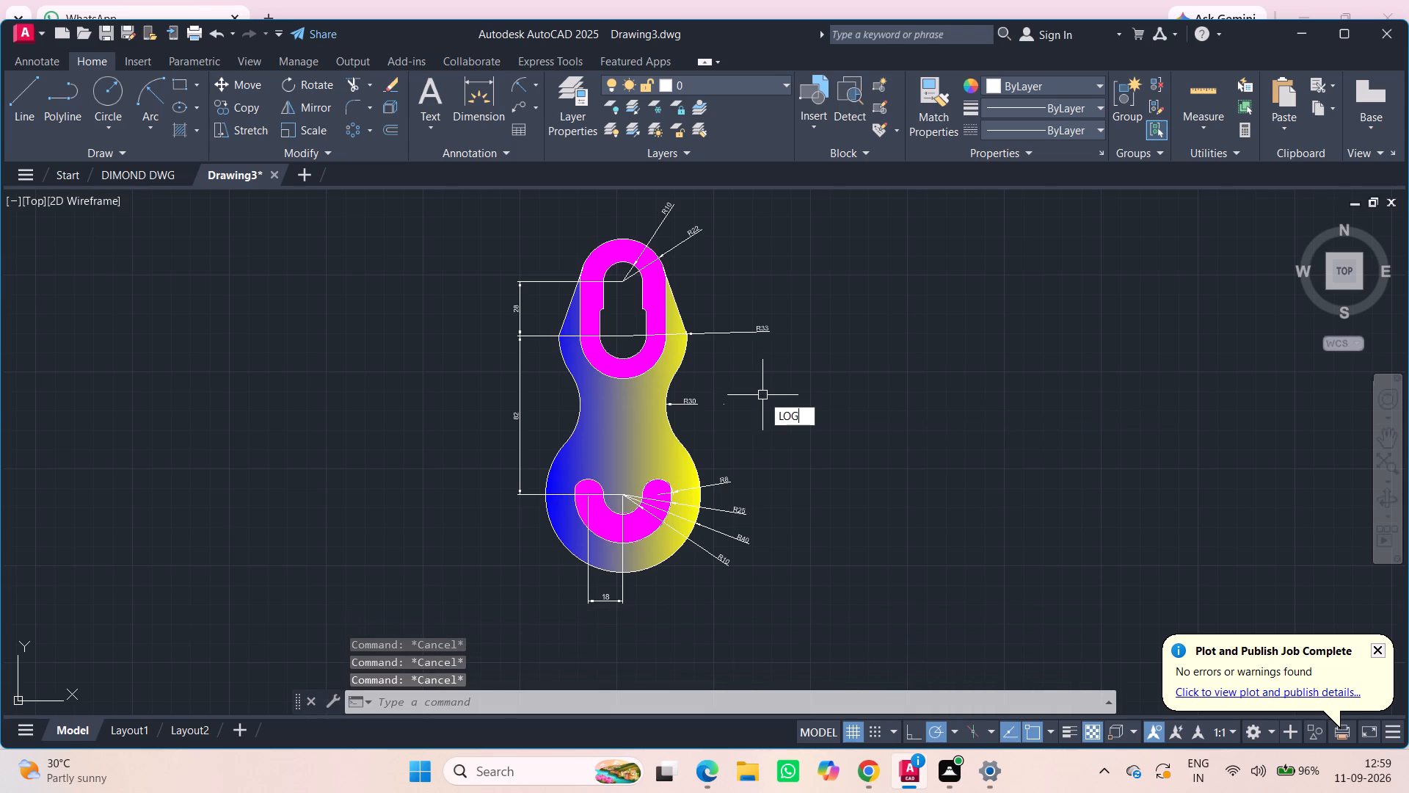
click(832, 457)
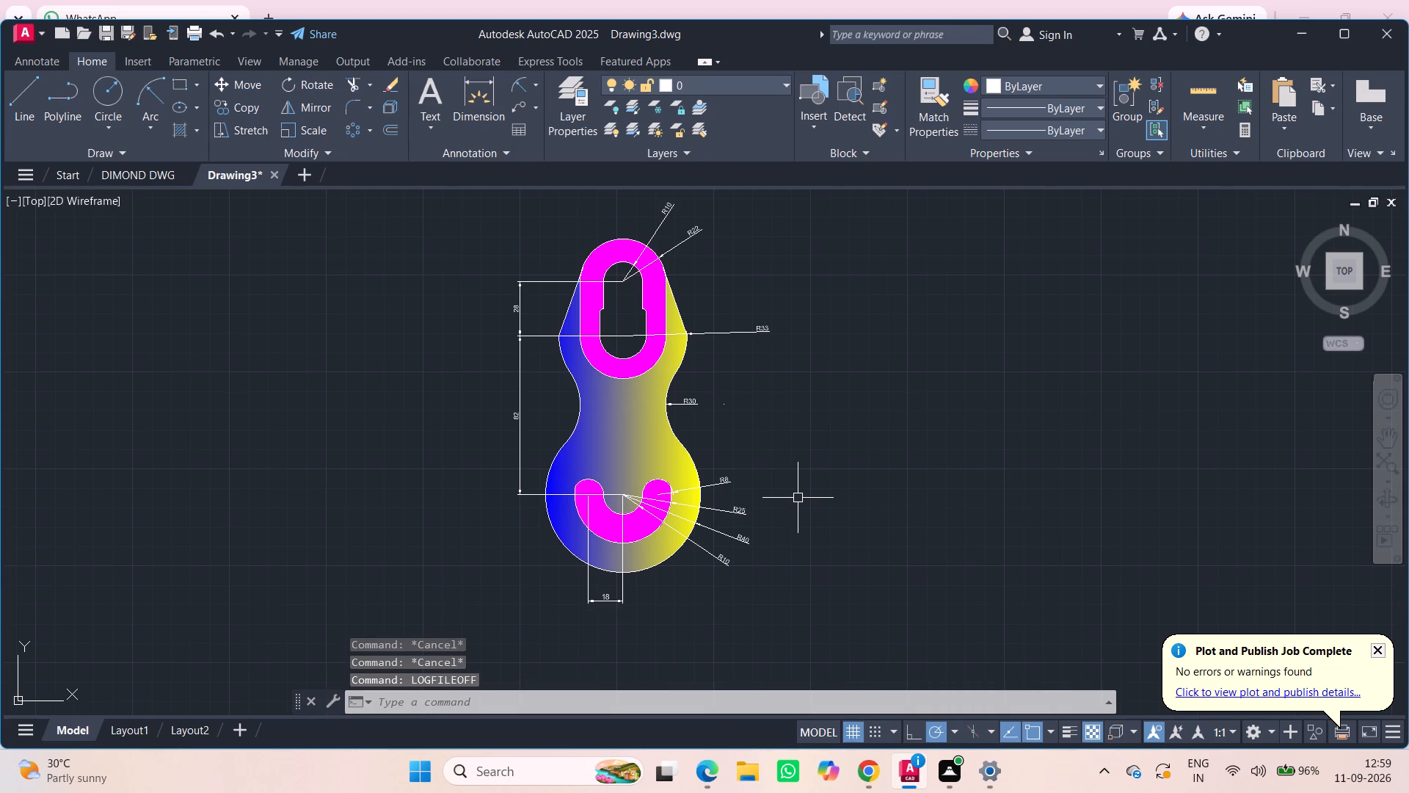
Set up a landscape plot with DWG To PDF.pc3, using a window area enclosing the whole dimensioned part.
text(PLOT)
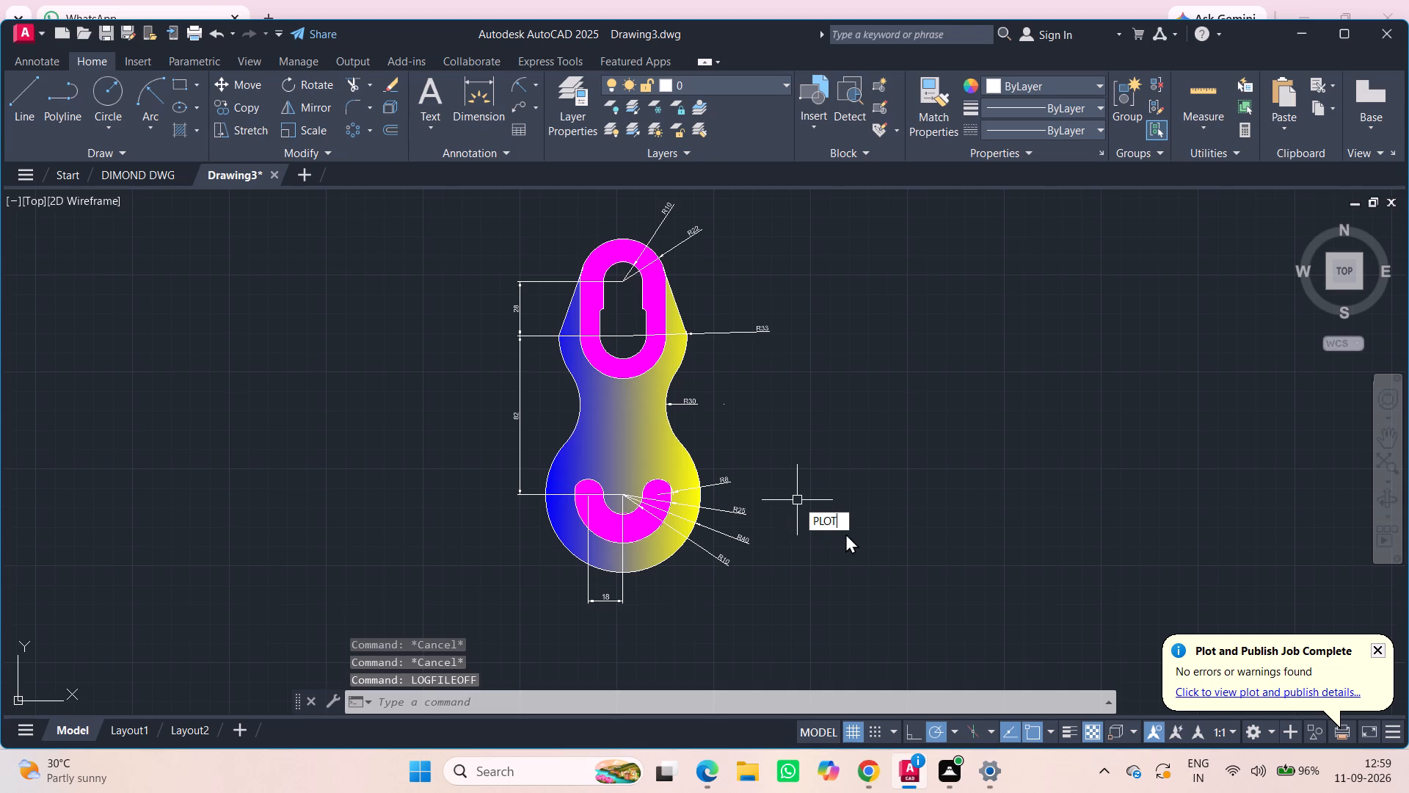
click(845, 533)
click(507, 244)
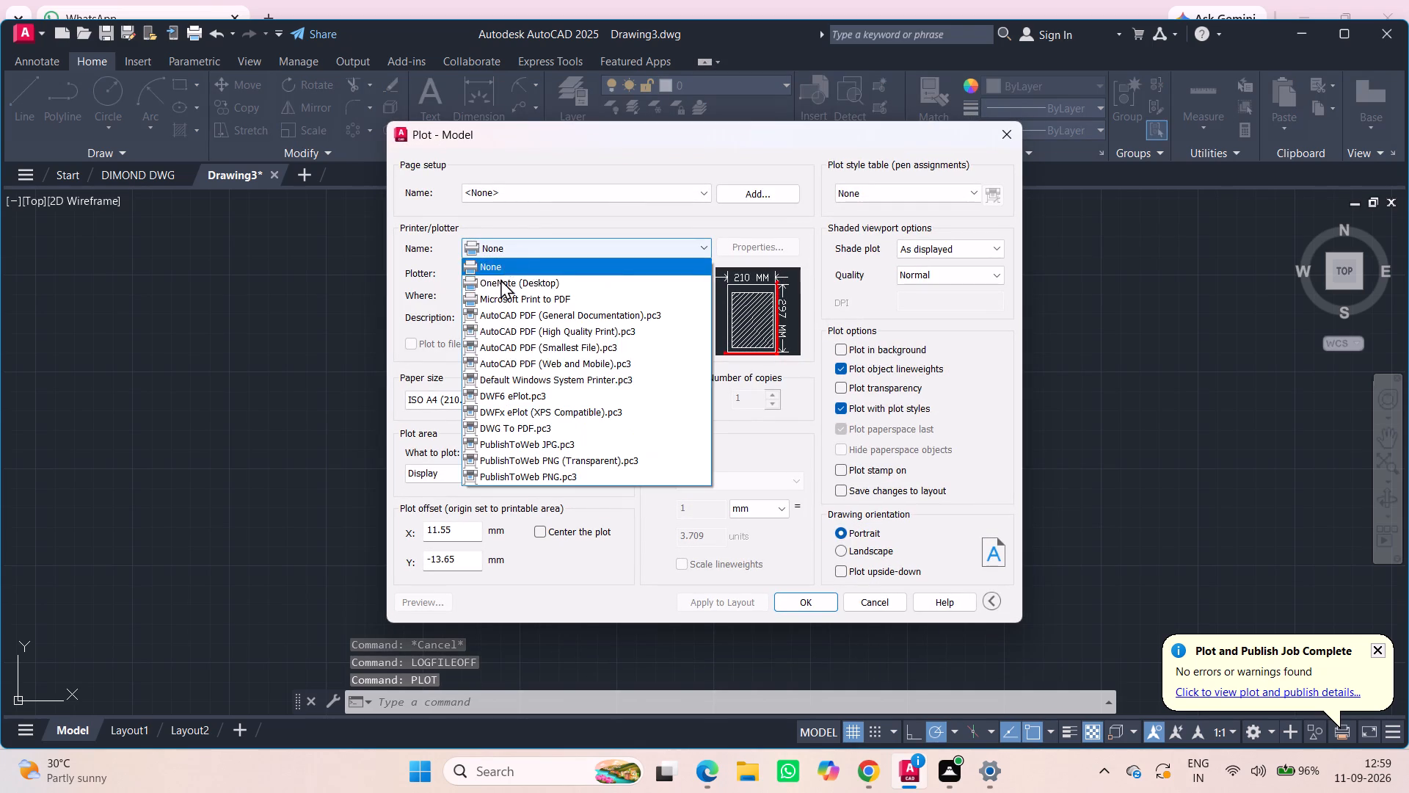
click(514, 424)
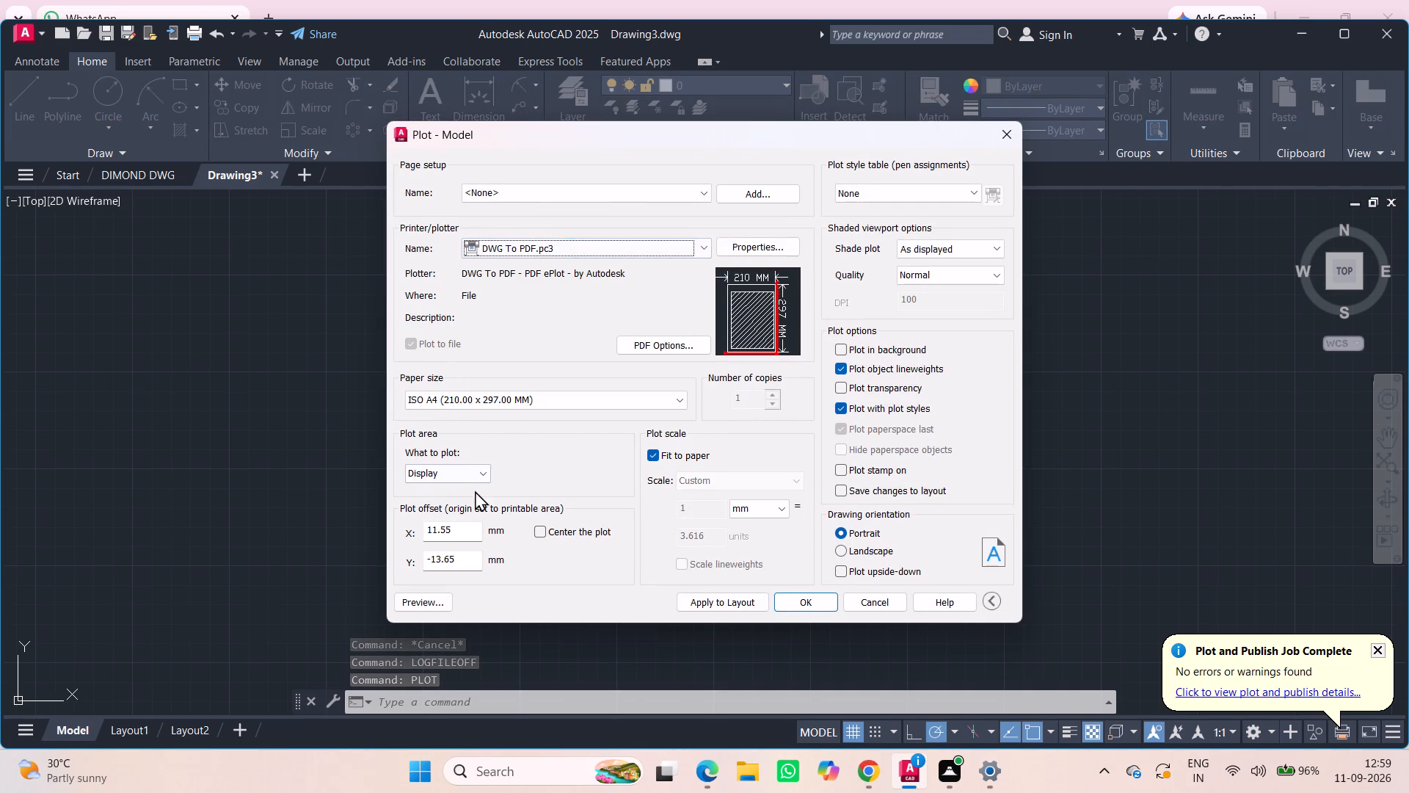
click(467, 474)
click(447, 520)
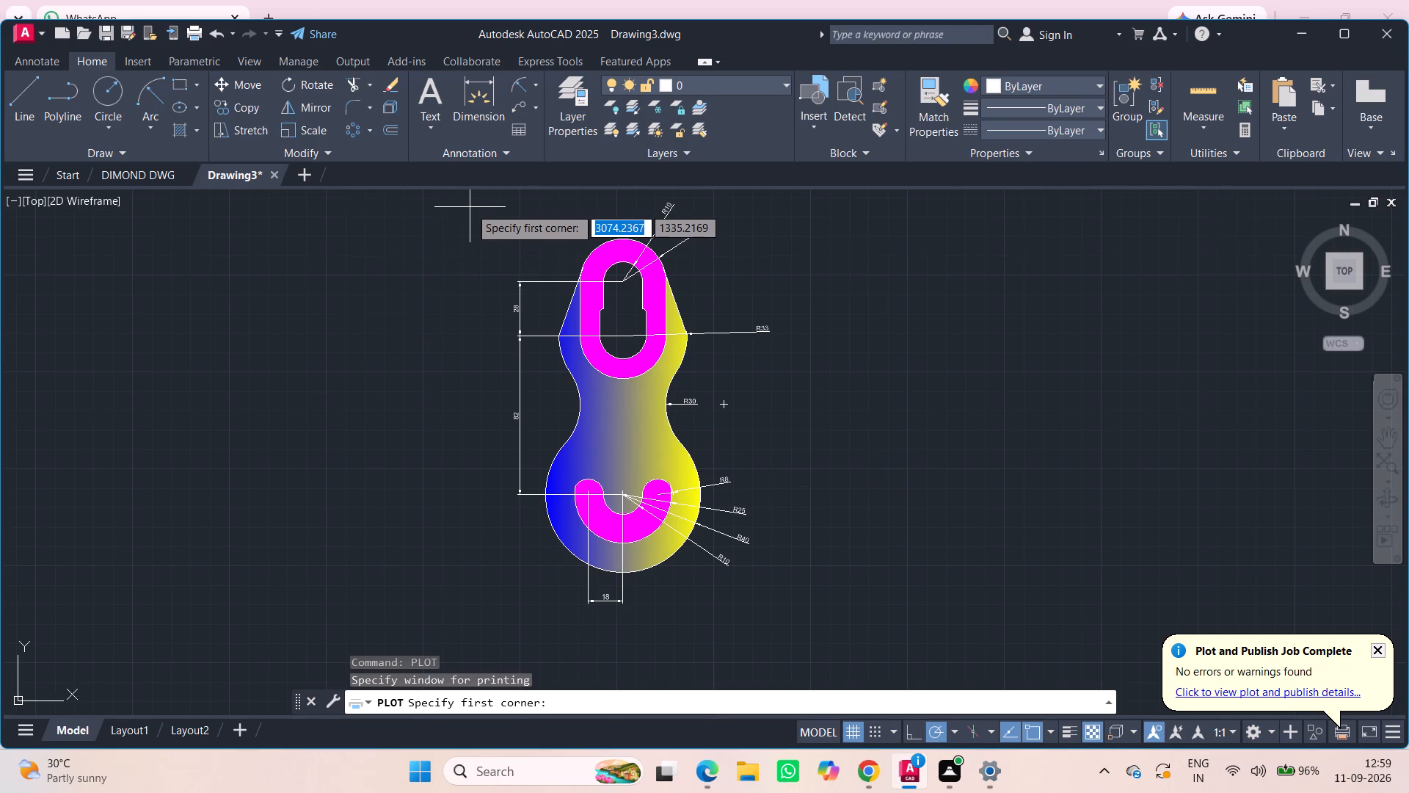
scroll(490, 256, down, 1)
drag(483, 198, 703, 505)
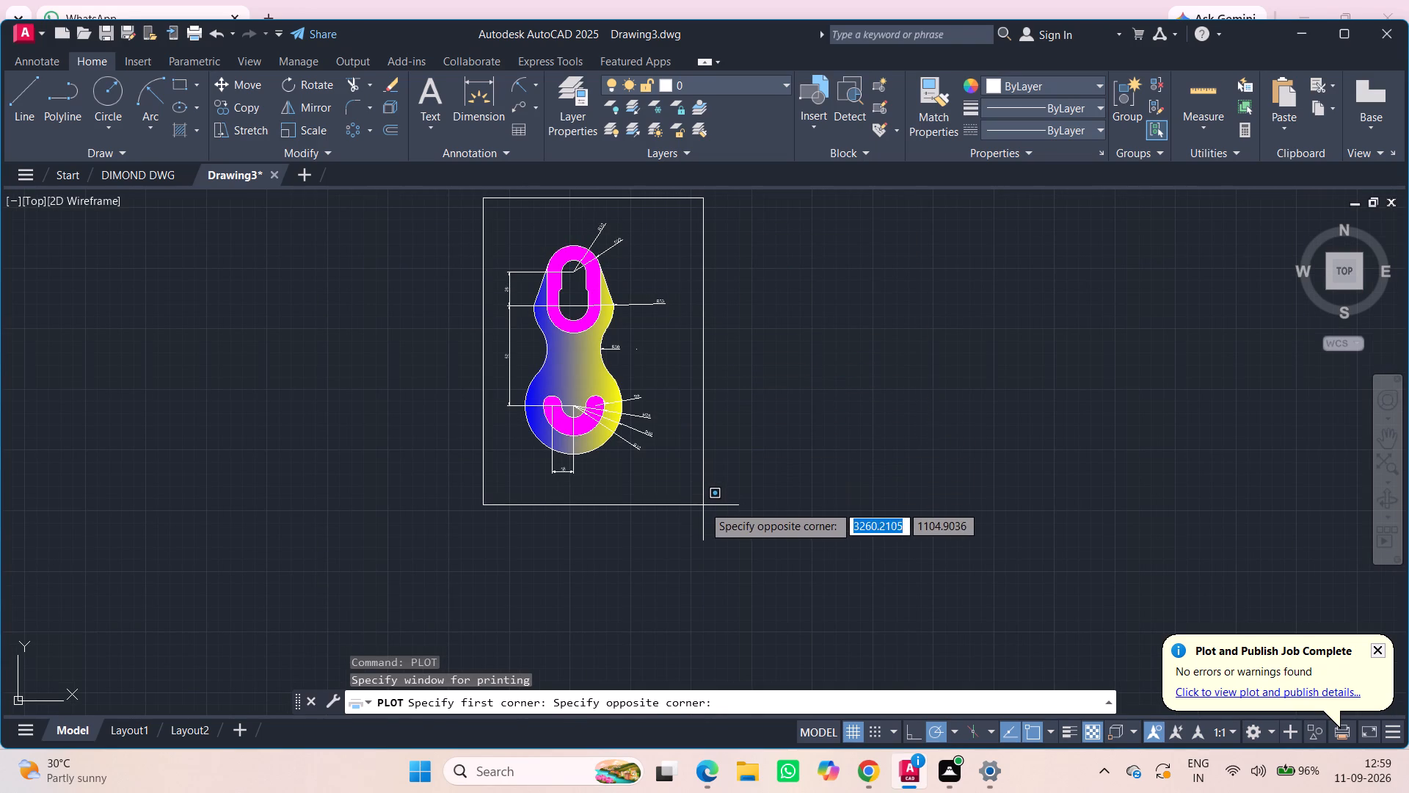
click(702, 505)
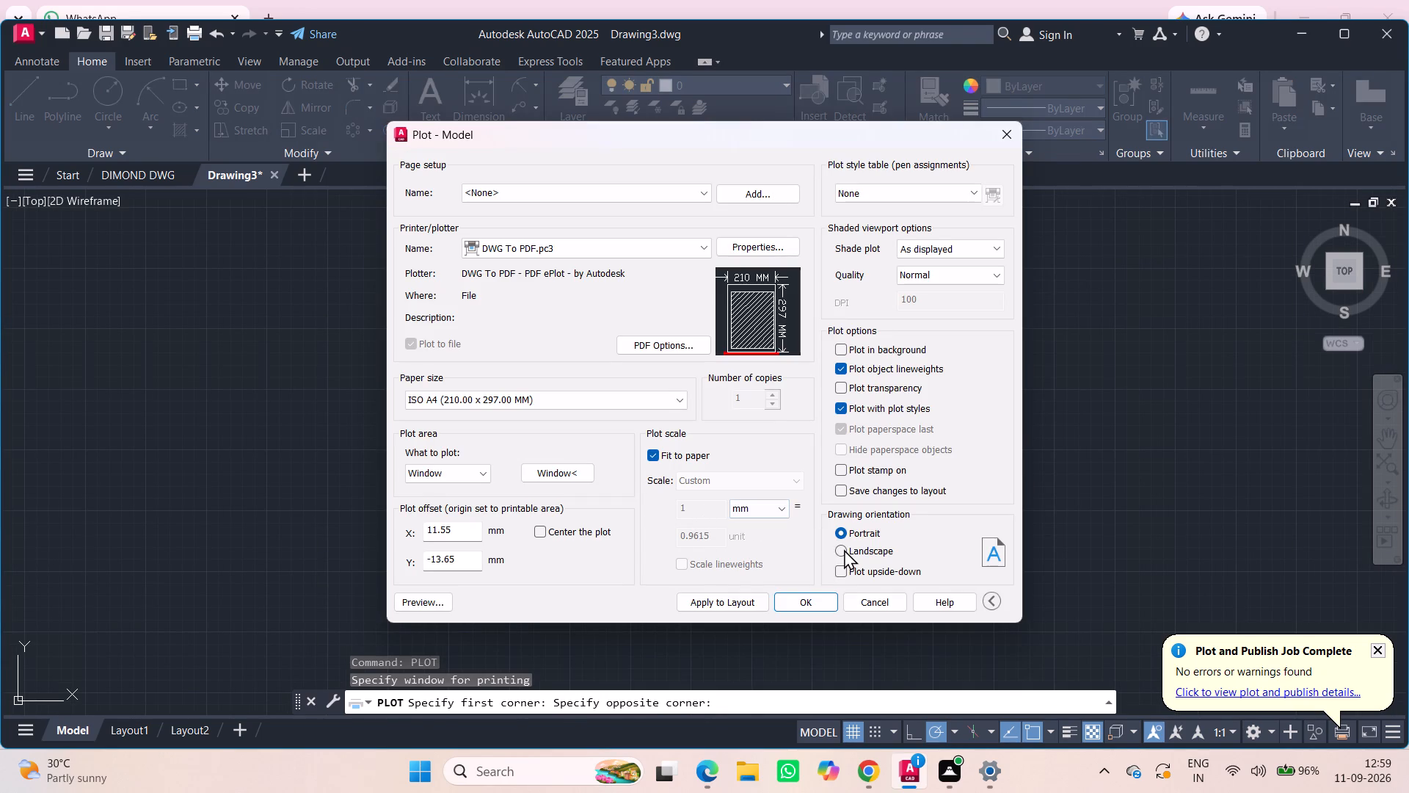
click(844, 549)
click(820, 599)
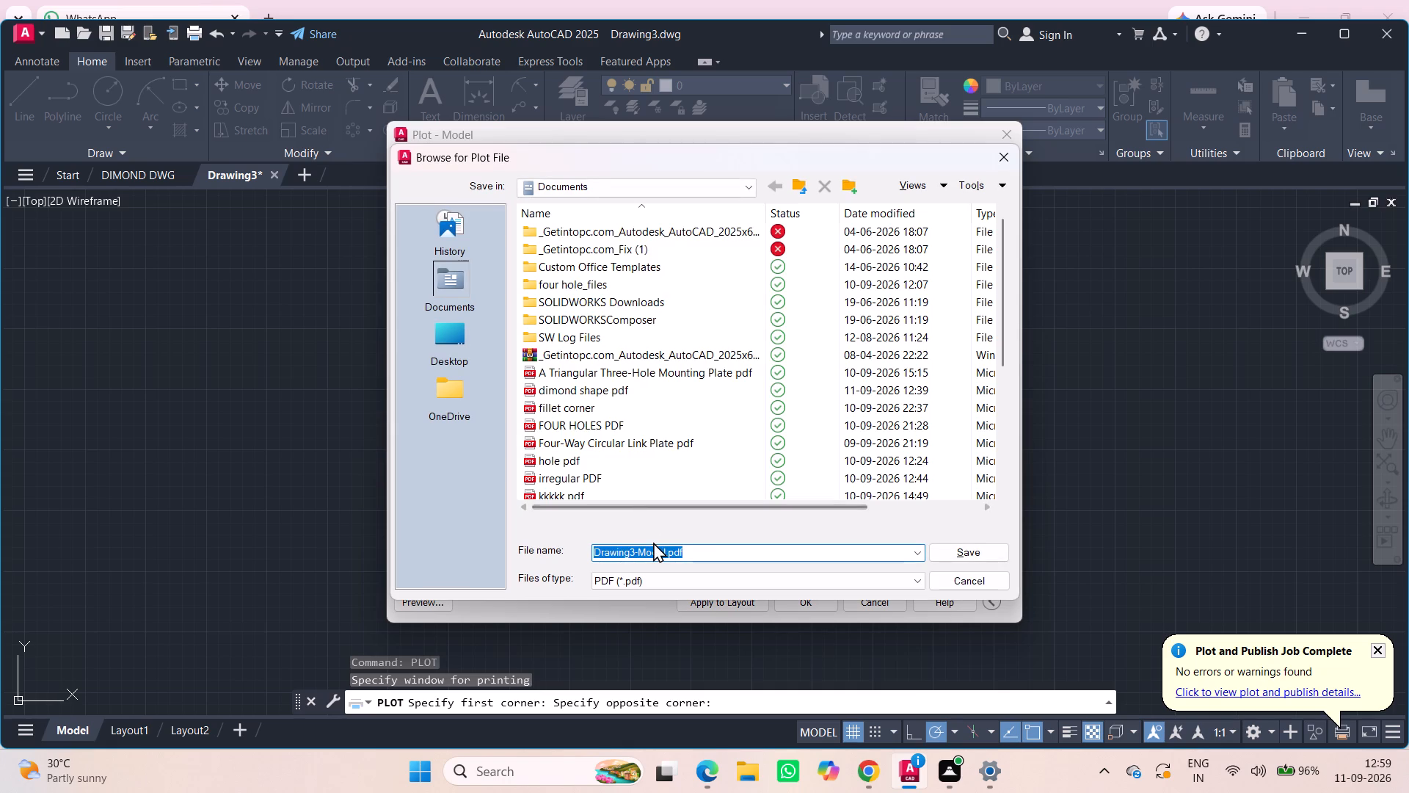
Save the plot in Documents as "mechanical link plate PDF" and return from the opened PDF to the drawing.
key(BackSpace)
key(ctrl+v)
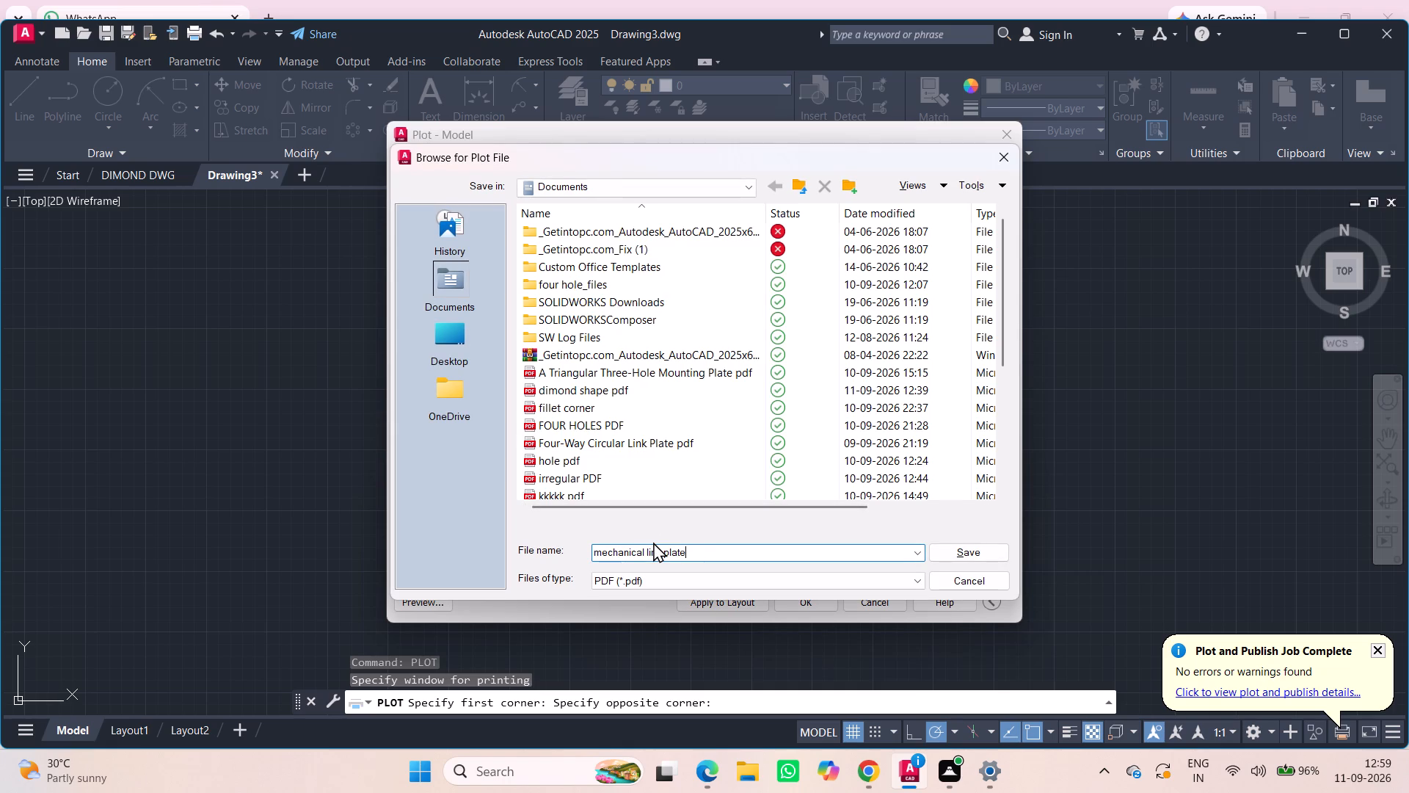
key(space)
text(dwg)
key(BackSpace)
key(BackSpace)
key(BackSpace)
text(DW)
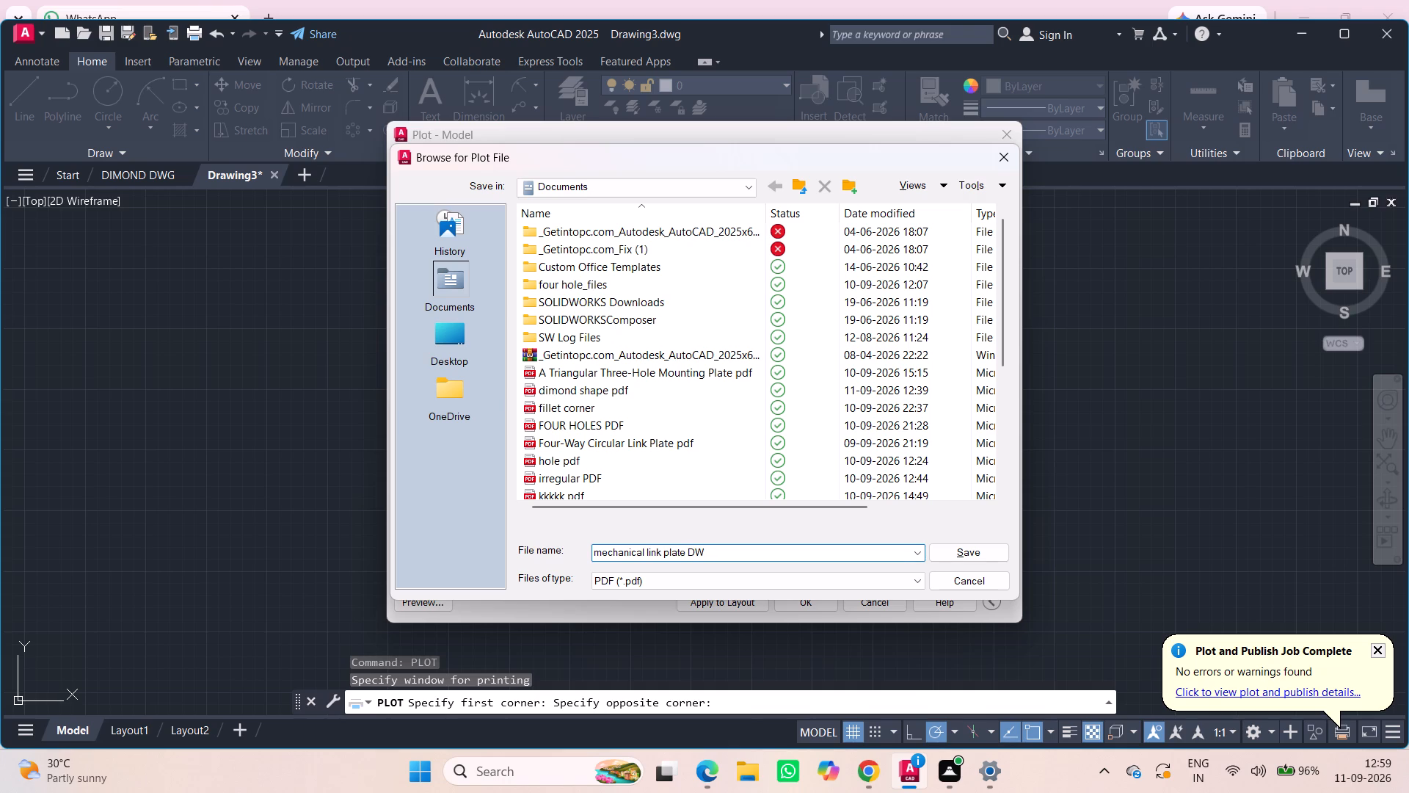
key(BackSpace)
key(BackSpace)
text(PDF)
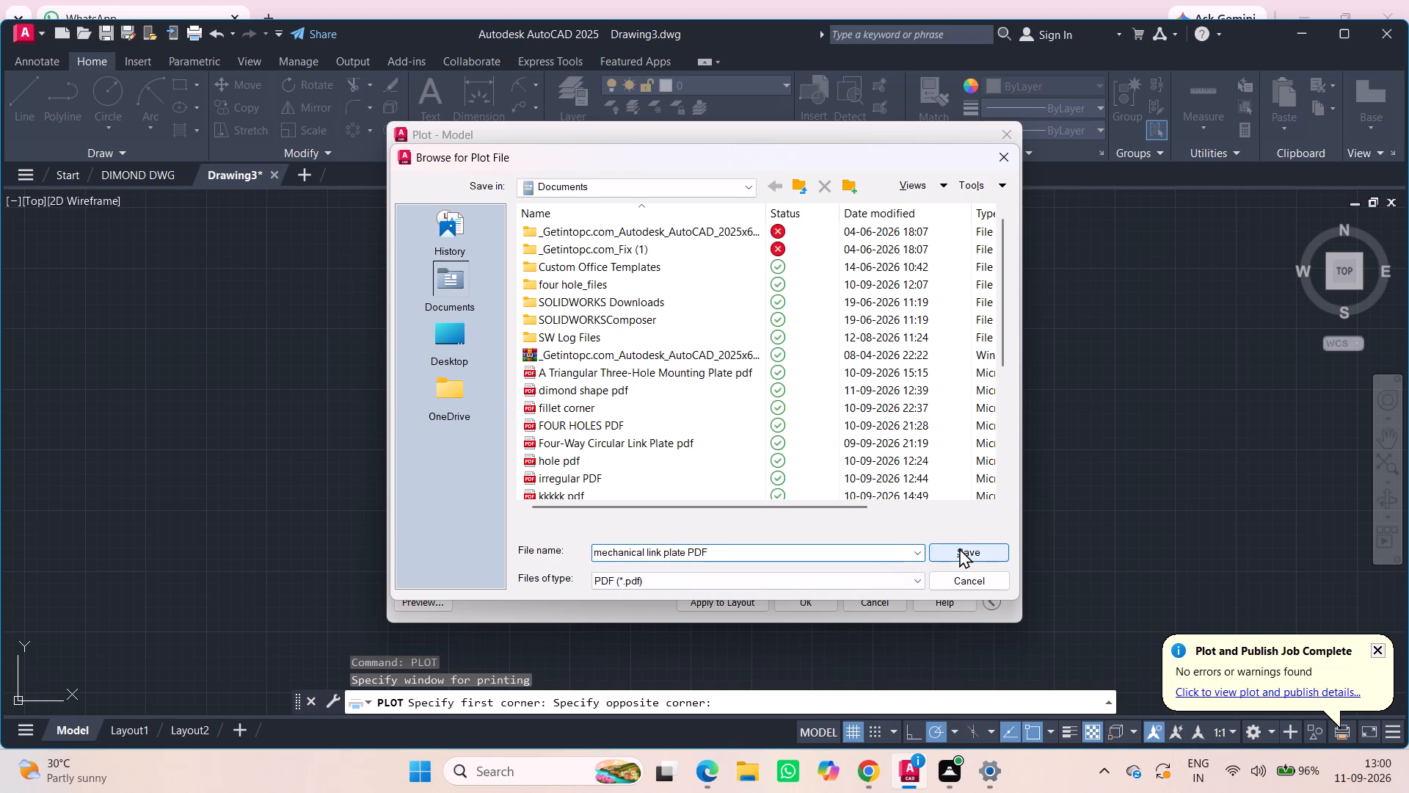
click(959, 548)
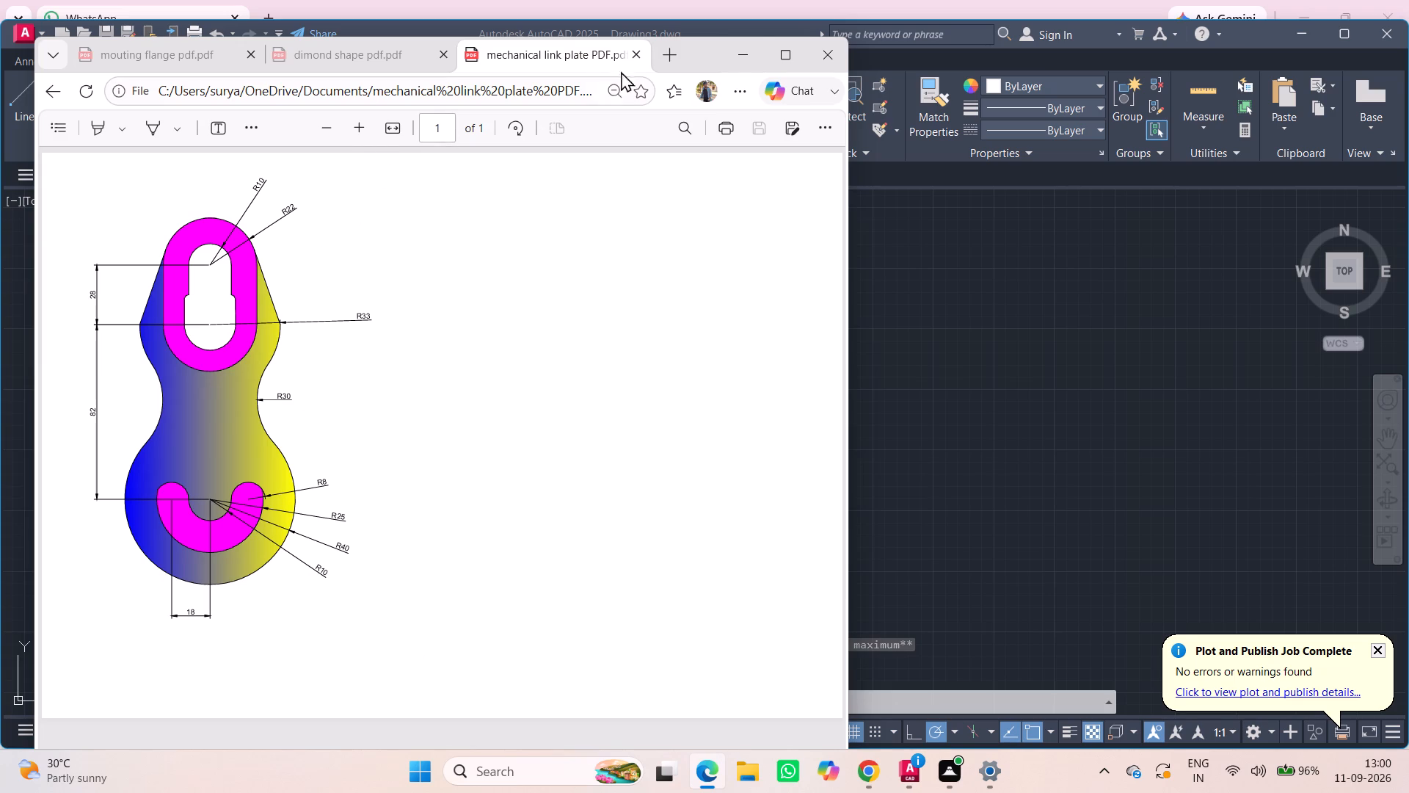
click(735, 61)
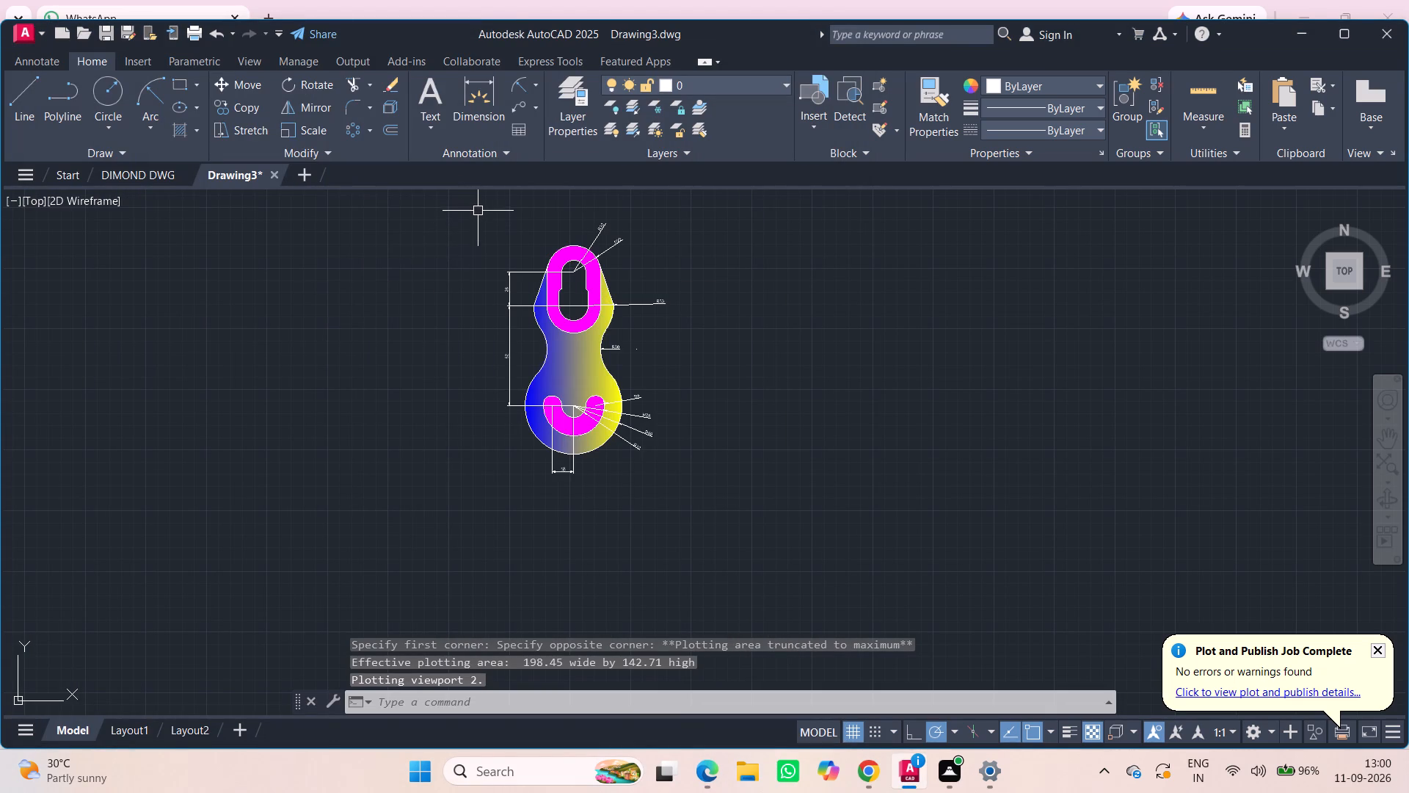
drag(478, 207, 498, 206)
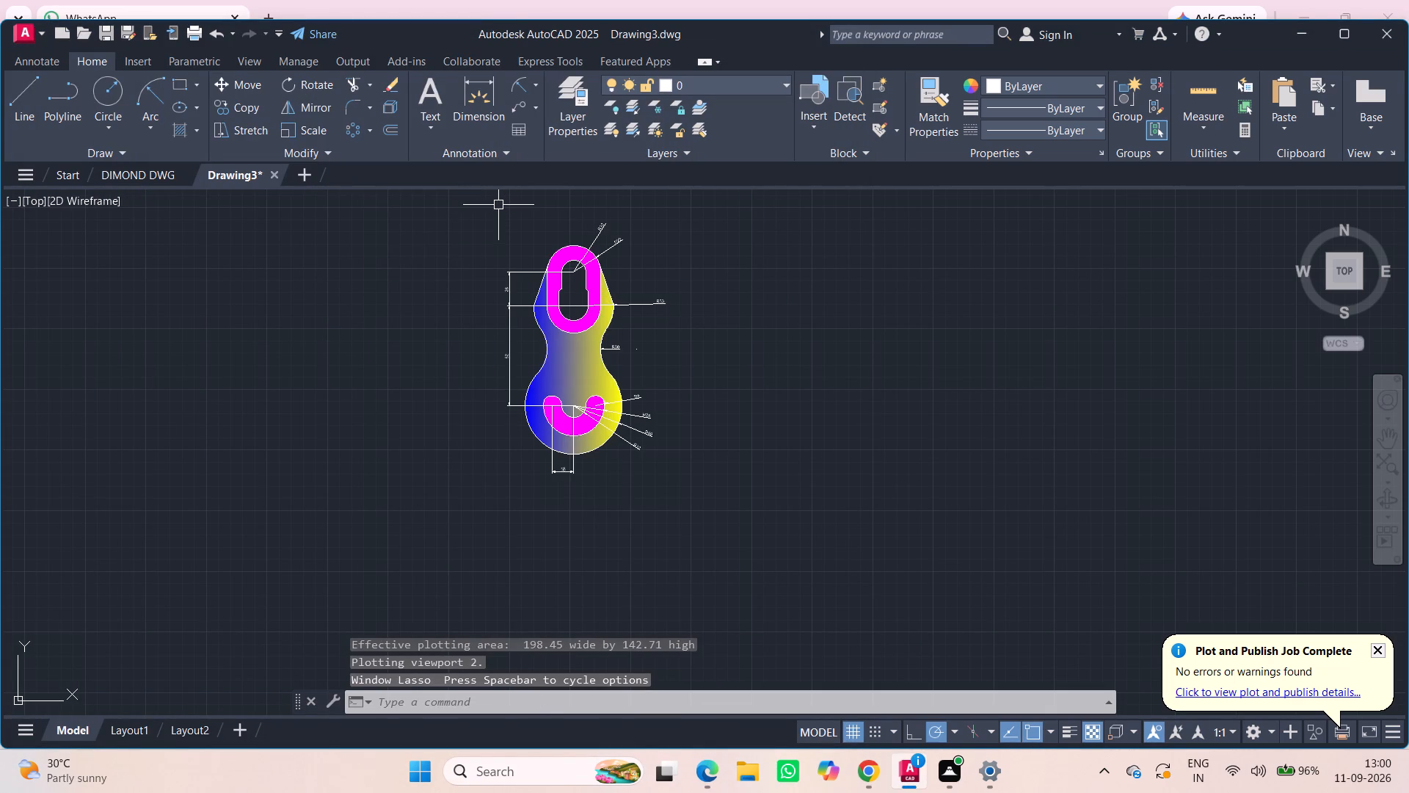
Save the drawing in Documents as "mechanical link plate DWG".
key(ctrl+s)
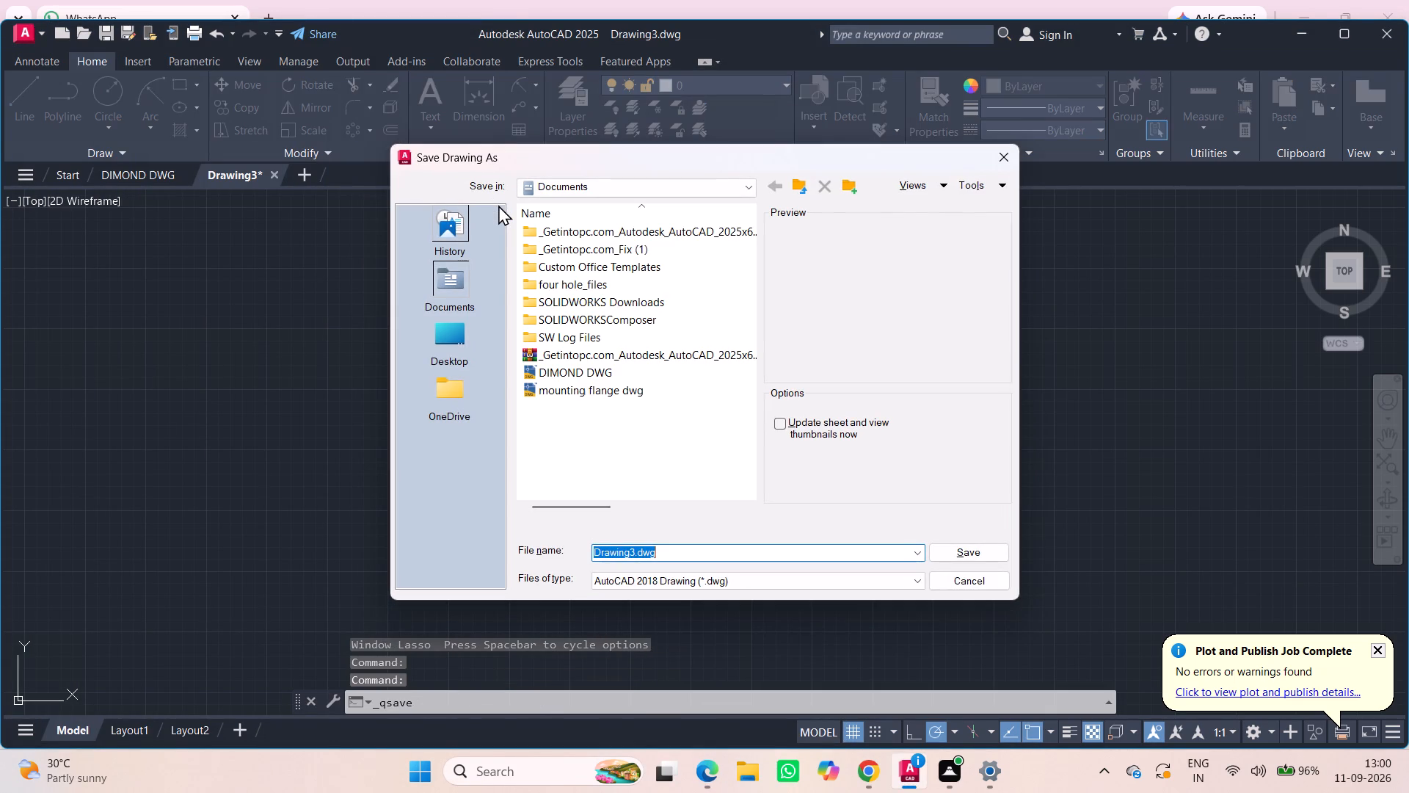
key(BackSpace)
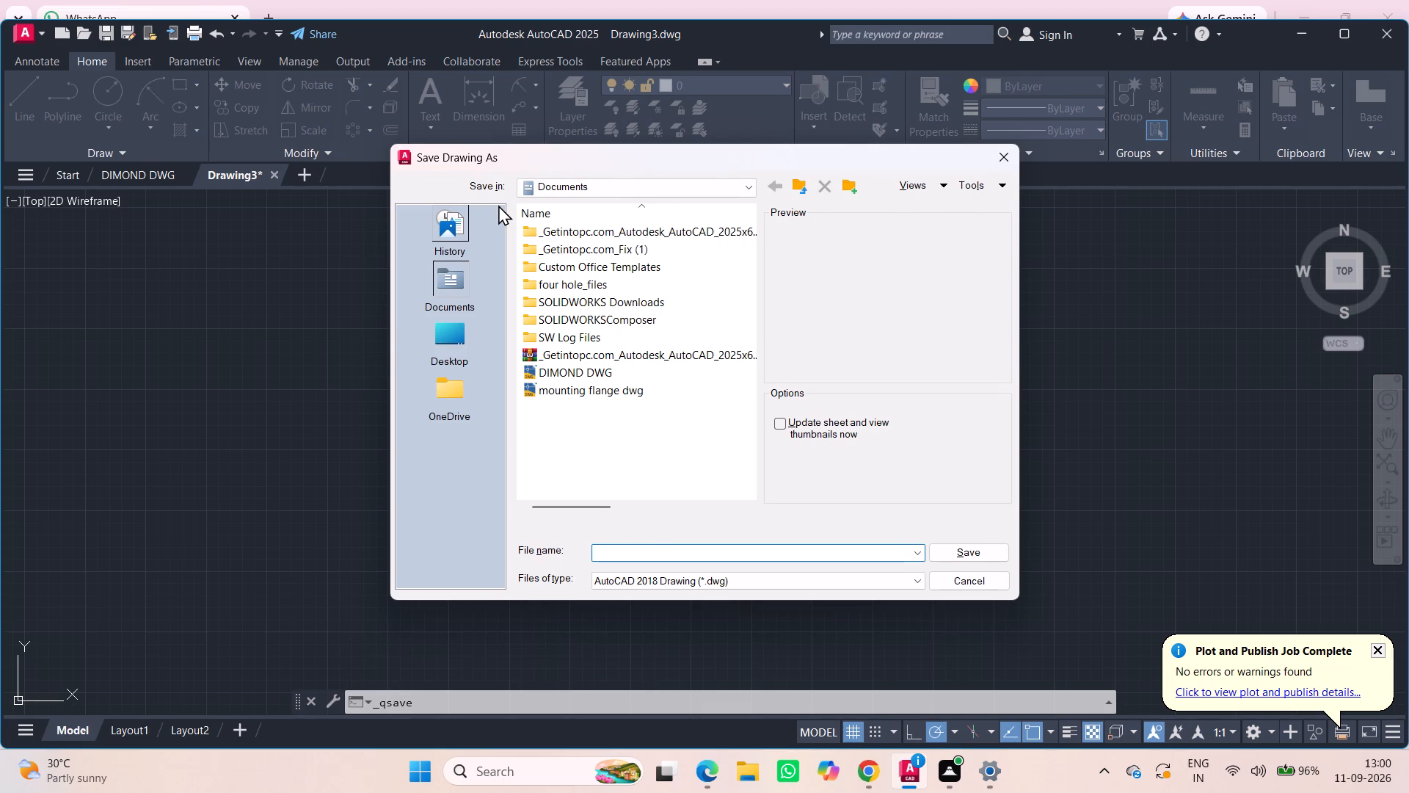
key(ctrl+v)
key(space)
text(DWG)
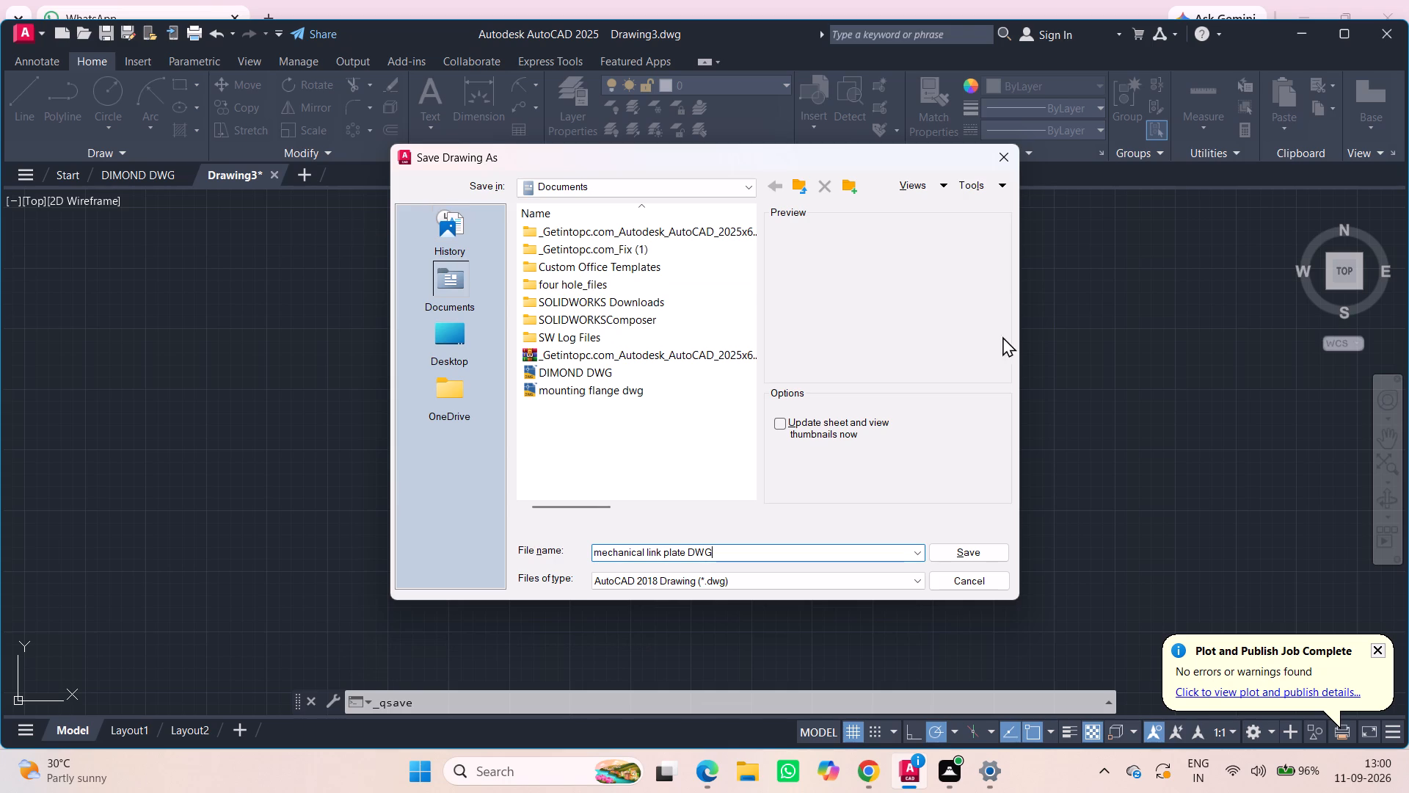
click(973, 554)
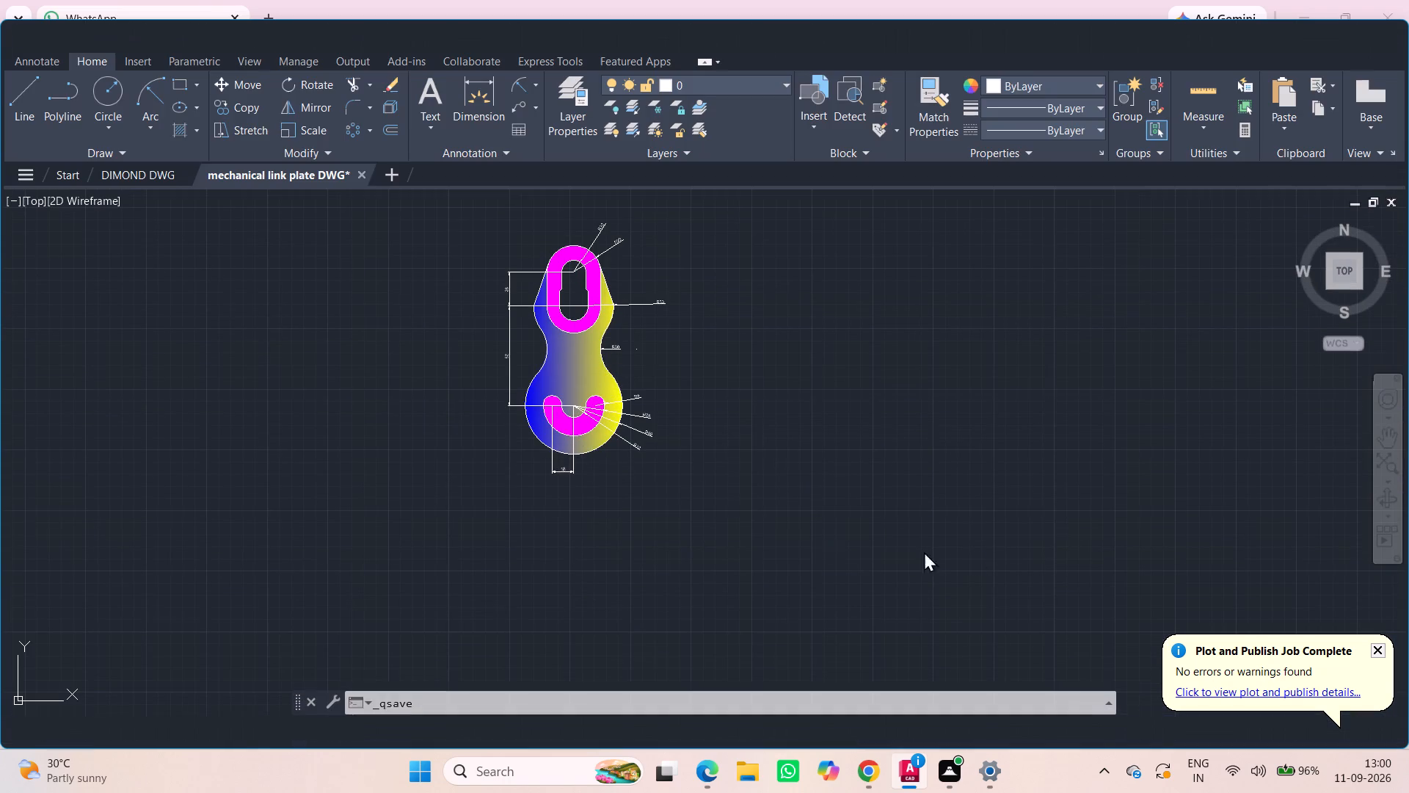